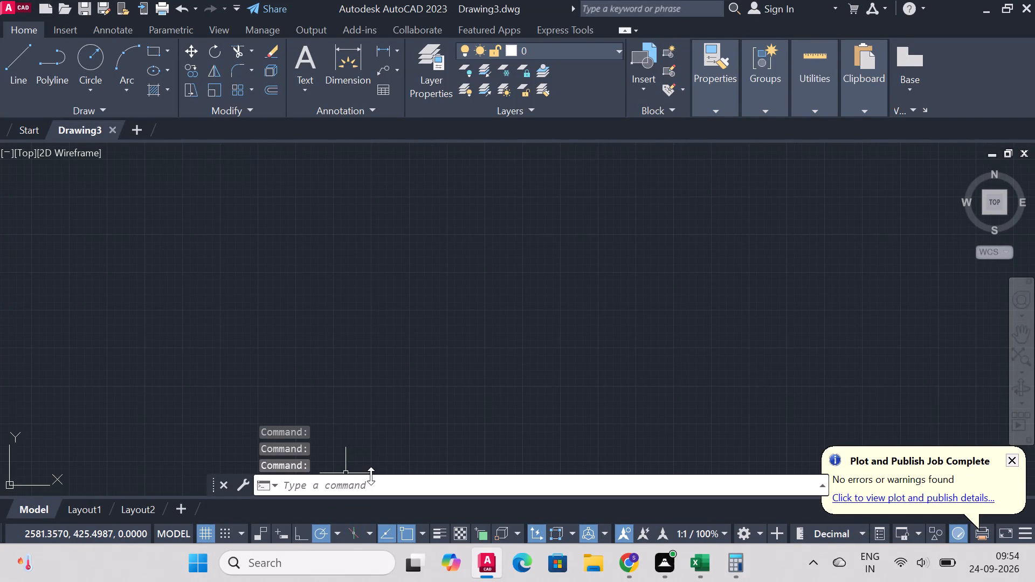
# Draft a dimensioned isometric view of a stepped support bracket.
# Turn on isometric drafting with the left isoplane active.
pyautogui.click(349, 532)
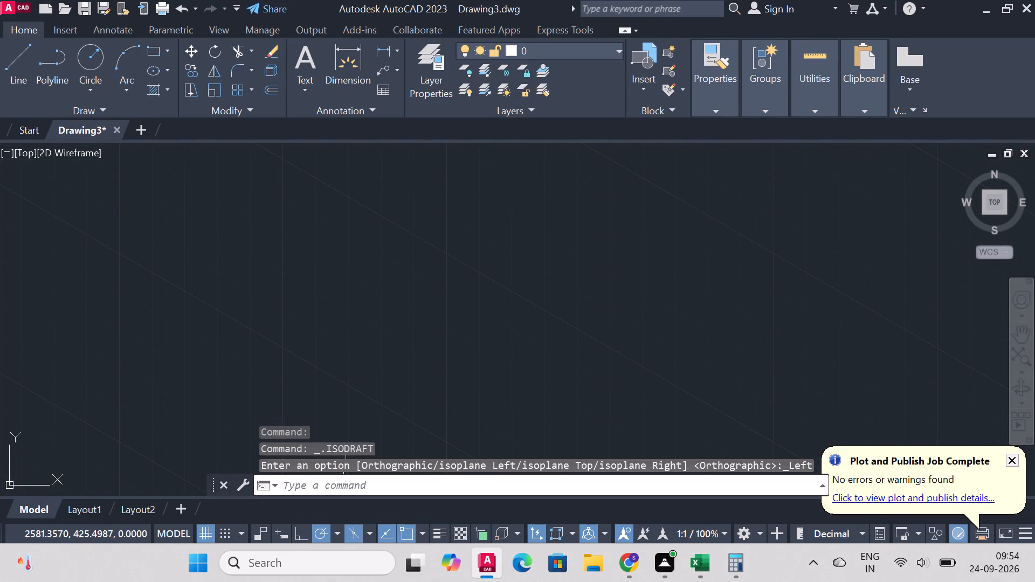
# Set the drawing units' length precision to one decimal place (0.0).
pyautogui.click(395, 484)
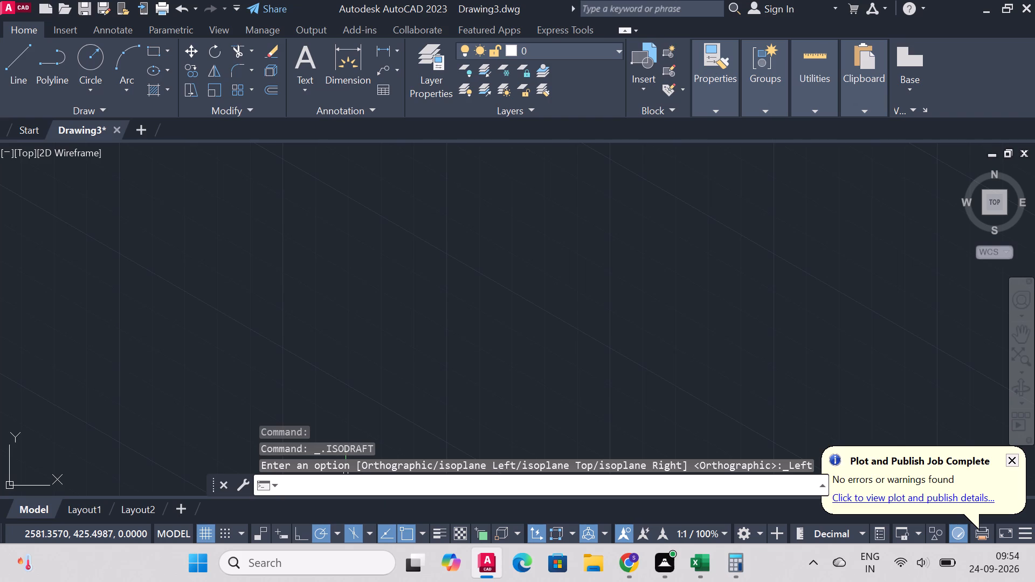
pyautogui.write('units')
pyautogui.press('Return')
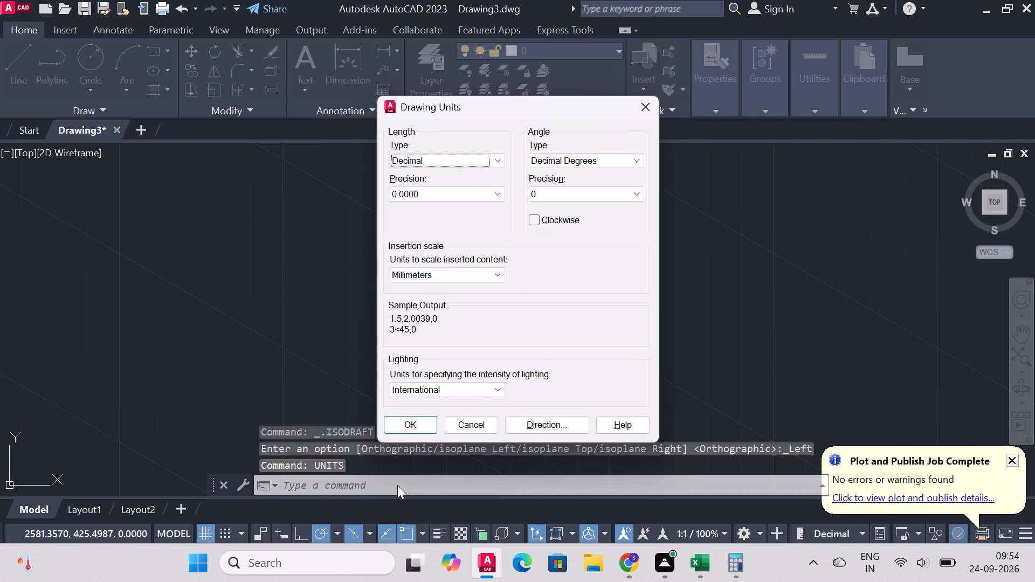
pyautogui.press('Tab')
pyautogui.press('Up')
pyautogui.press('Up')
pyautogui.press('Up')
pyautogui.press('Return')
# Set the model space limits from 0,0 to 100,100 and display the whole limits area.
pyautogui.write('limits')
pyautogui.press('Return')
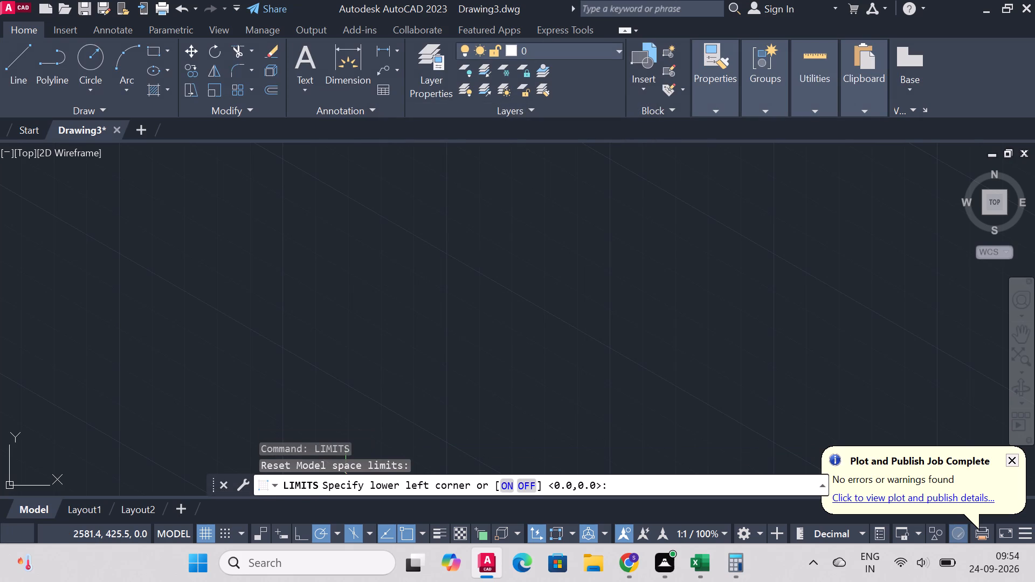
pyautogui.write('0,0')
pyautogui.press('Return')
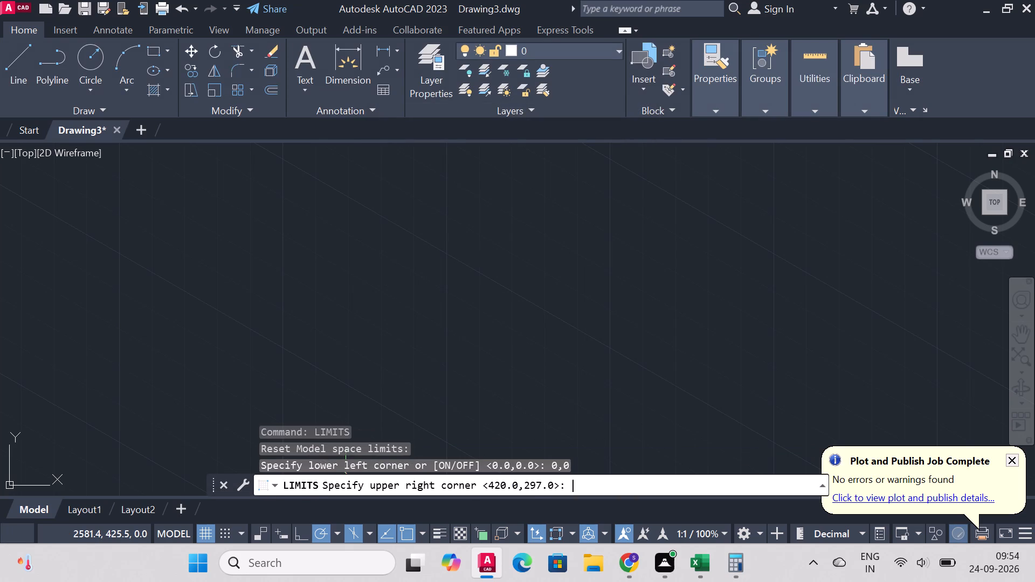
pyautogui.write('100')
pyautogui.write(',100')
pyautogui.press('Return')
pyautogui.press('z')
pyautogui.press('Return')
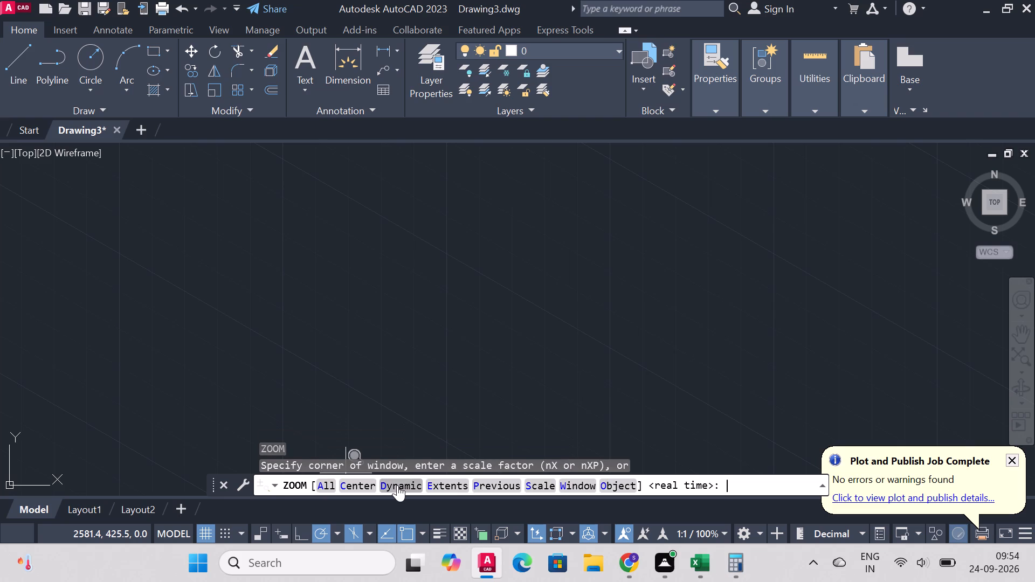
pyautogui.press('a')
pyautogui.press('Return')
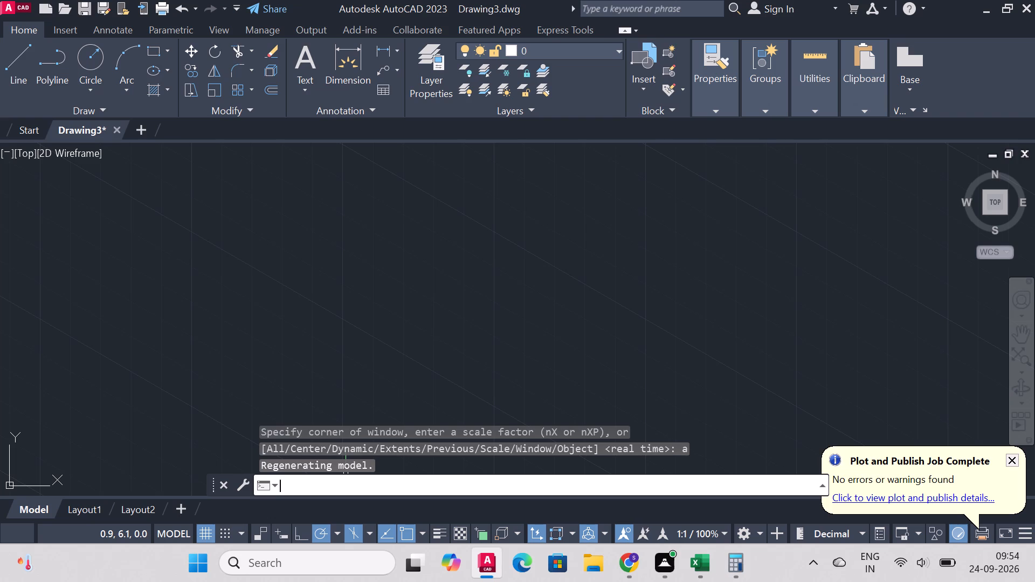
# Turn on command log recording with LOGFILEON.
pyautogui.write('log')
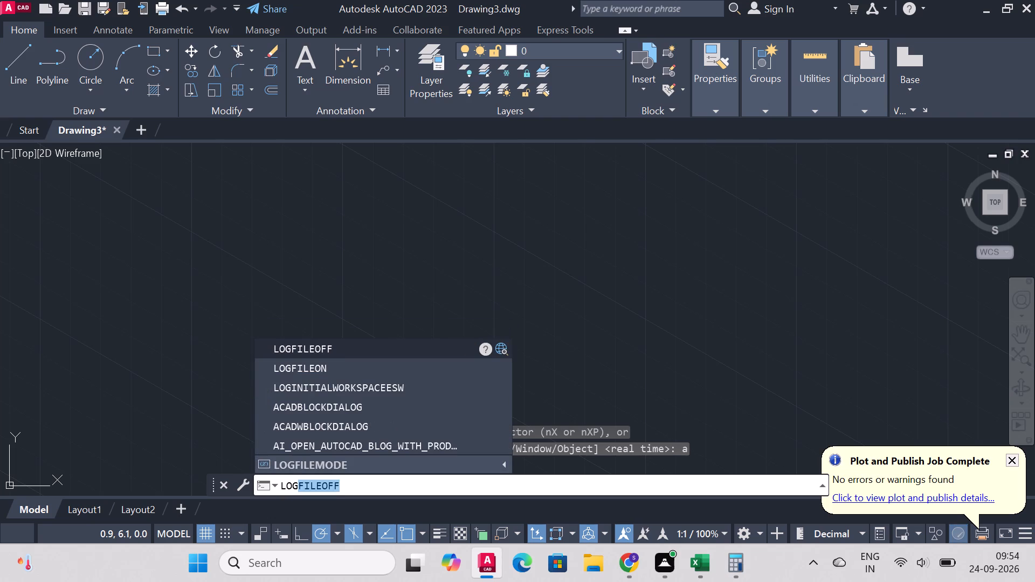
pyautogui.press('Down')
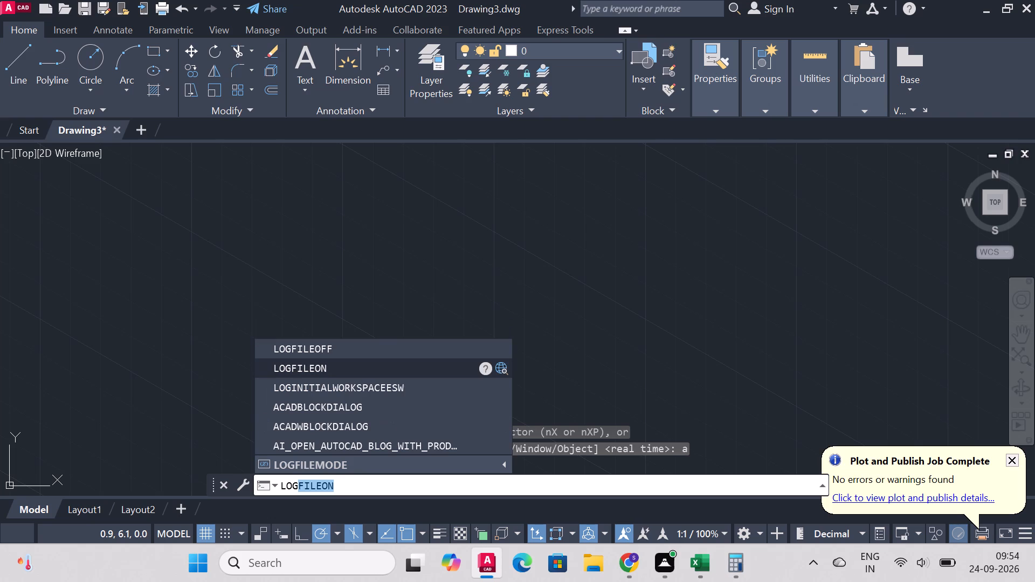
pyautogui.press('Return')
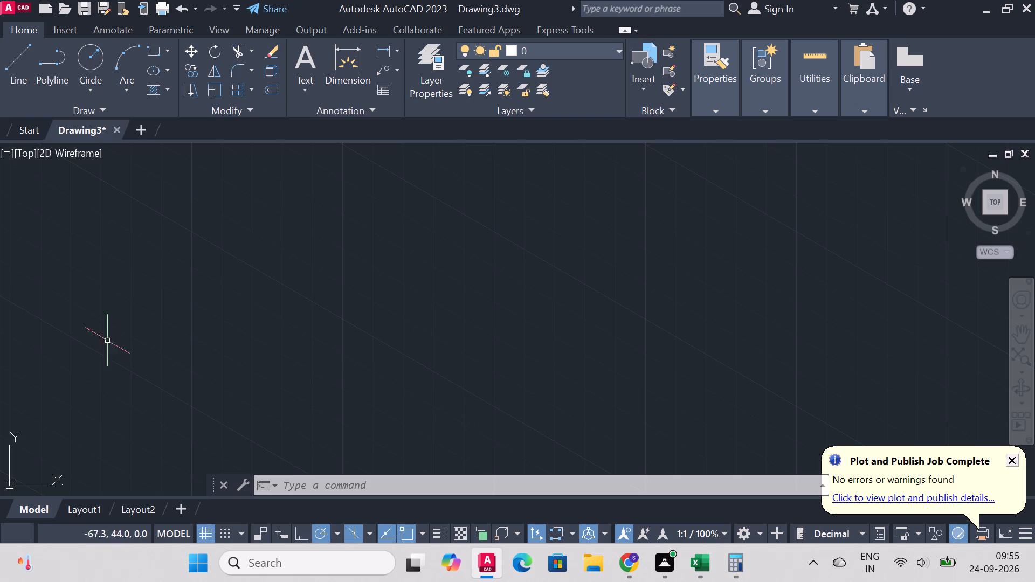
# Draw a closed isometric end face with lines, 35 mm long along the 330° direction and 14 mm high.
pyautogui.click(11, 60)
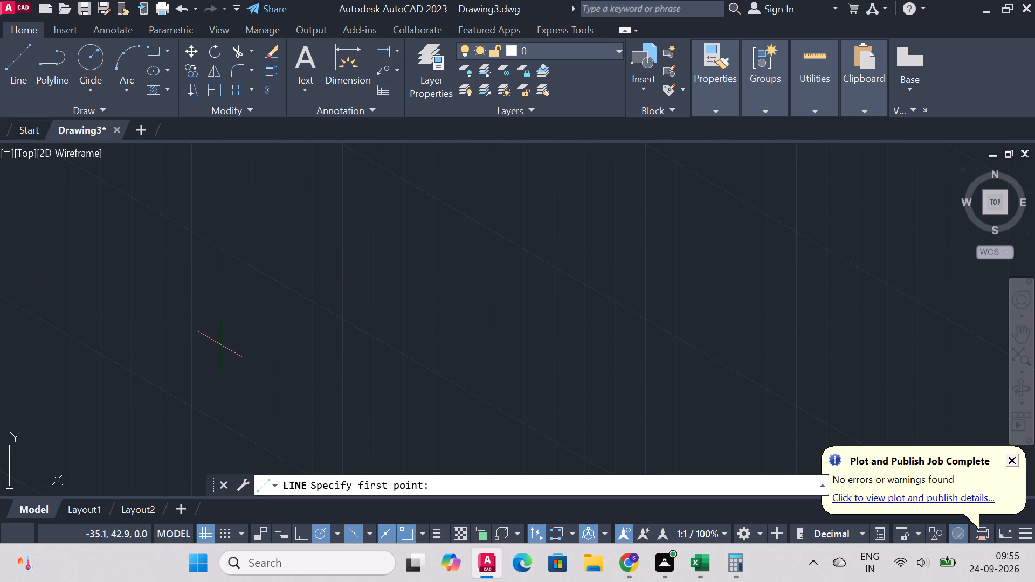
pyautogui.click(275, 296)
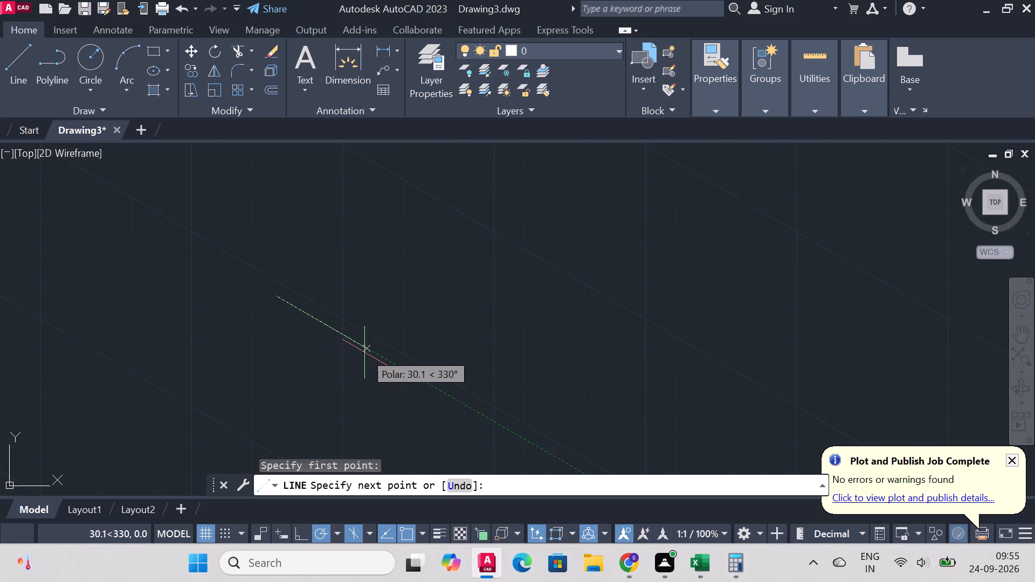
pyautogui.press('3')
pyautogui.press('5')
pyautogui.press('Return')
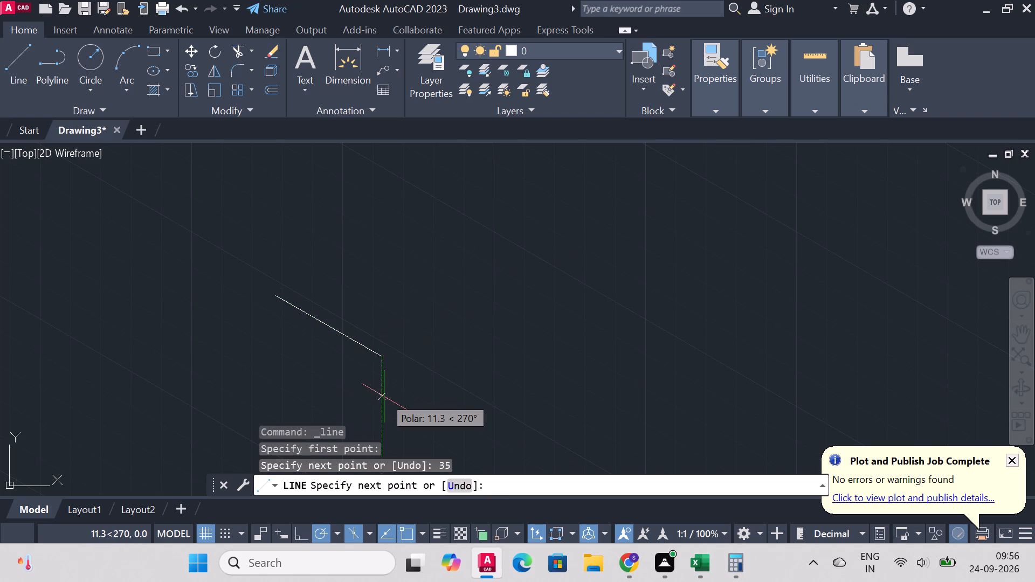
pyautogui.write('14')
pyautogui.press('Return')
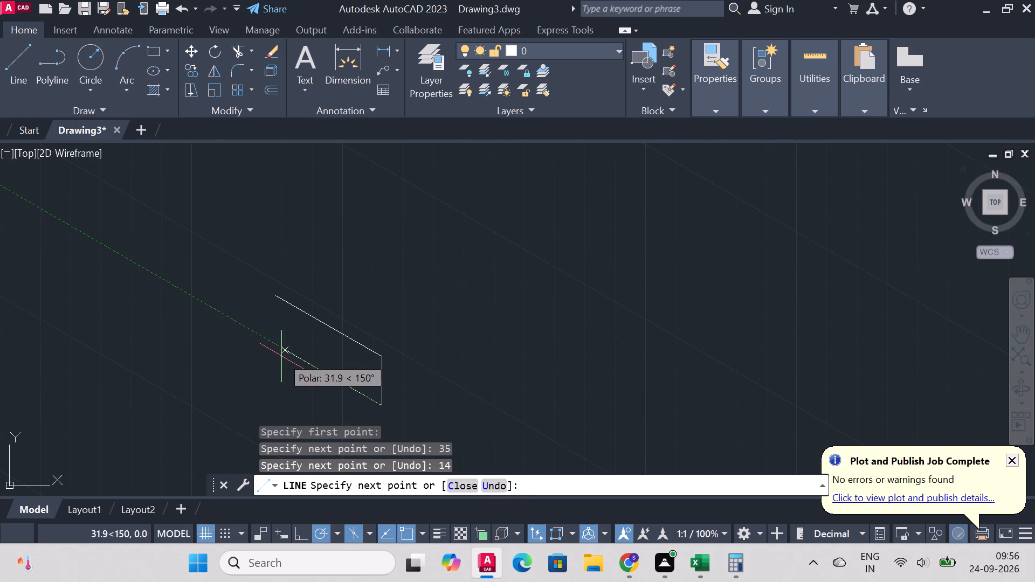
pyautogui.write('35')
pyautogui.press('Return')
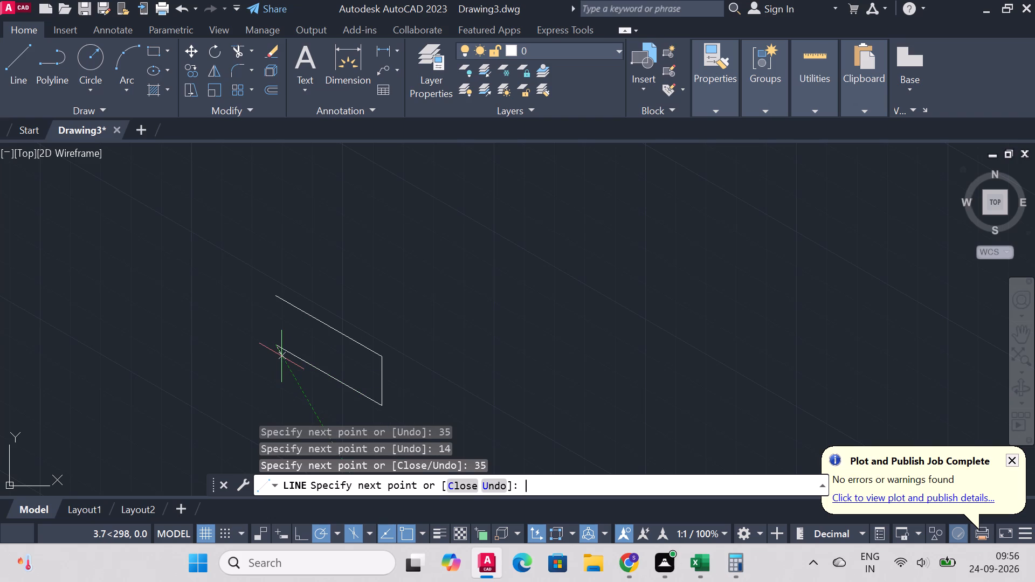
pyautogui.click(270, 296)
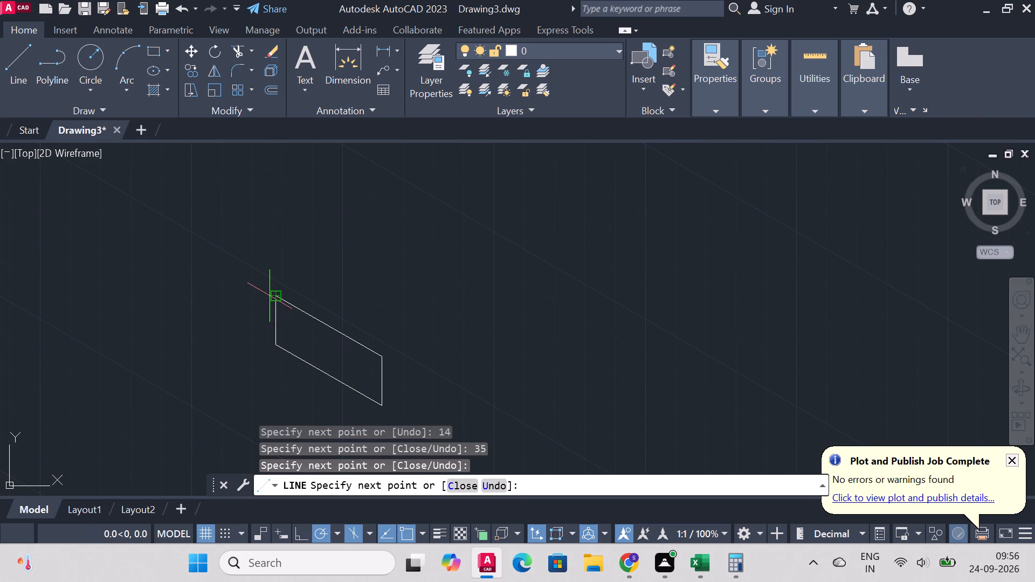
pyautogui.rightClick(270, 296)
pyautogui.click(306, 307)
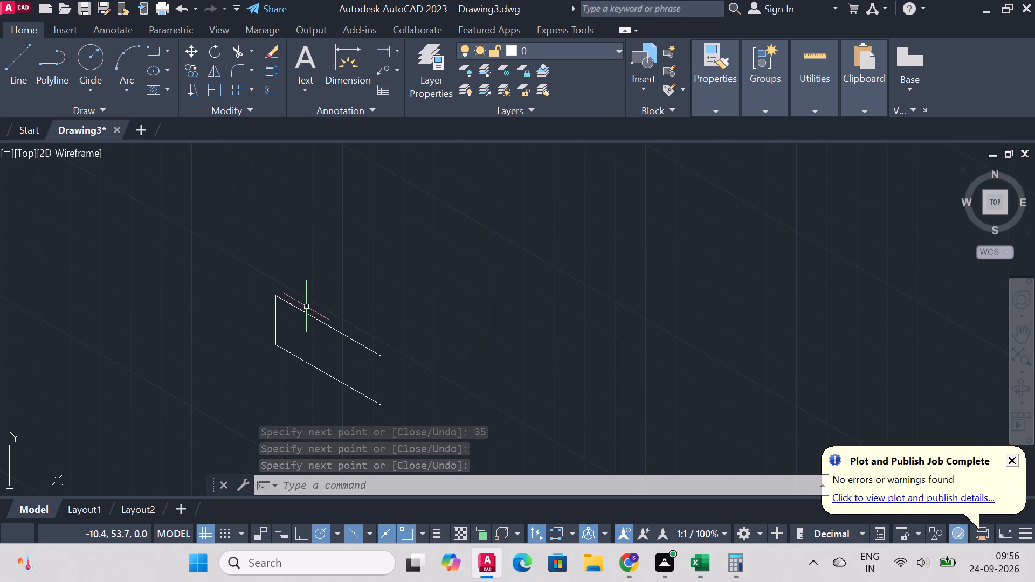
# Draw the adjoining long side face from the end face's lowest corner, 90 mm along 30° and 14 mm high, back to the upper corner.
pyautogui.click(22, 57)
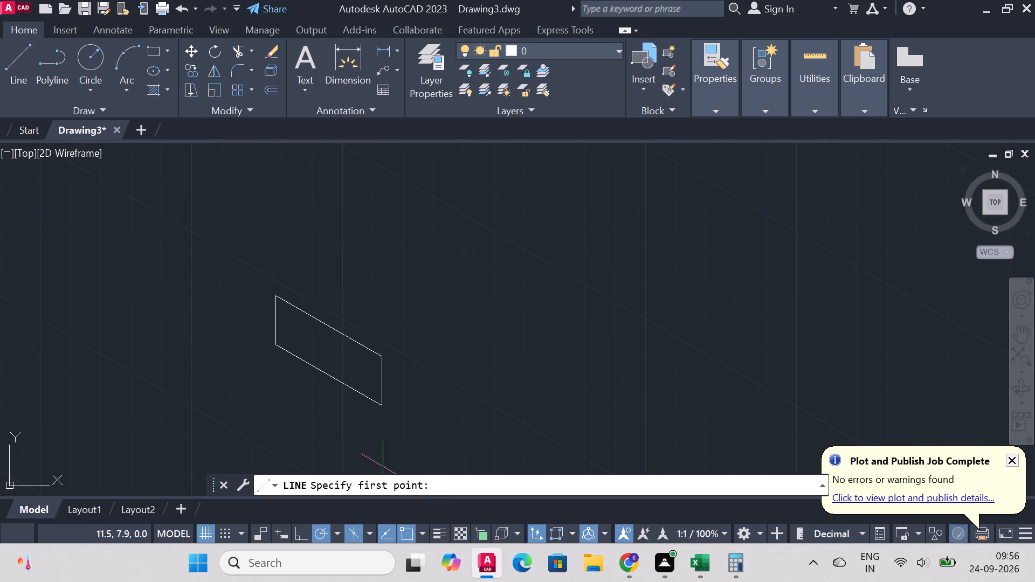
pyautogui.click(381, 405)
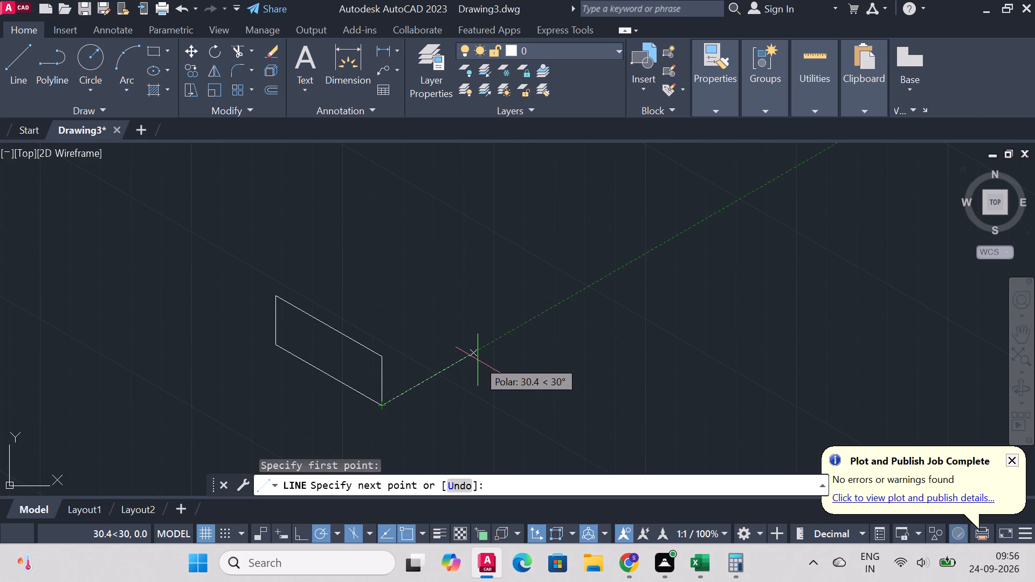
pyautogui.write('90')
pyautogui.press('Return')
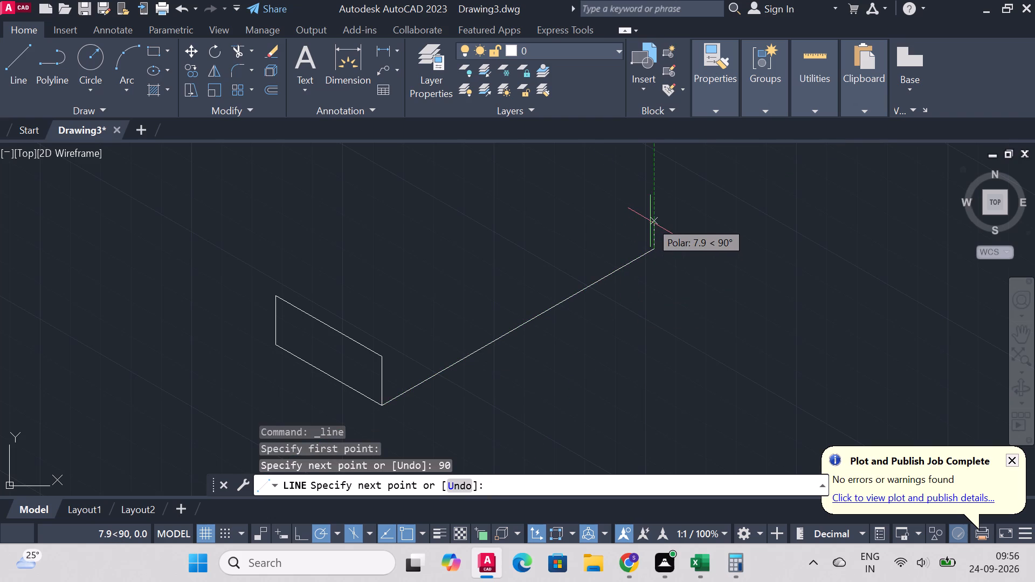
pyautogui.write('14')
pyautogui.press('Return')
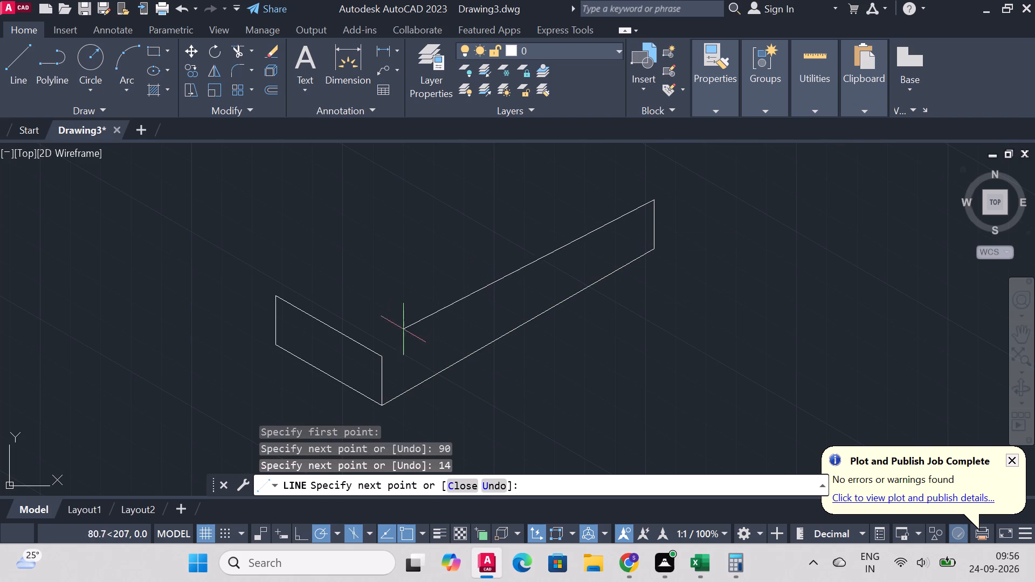
pyautogui.click(382, 356)
pyautogui.rightClick(379, 355)
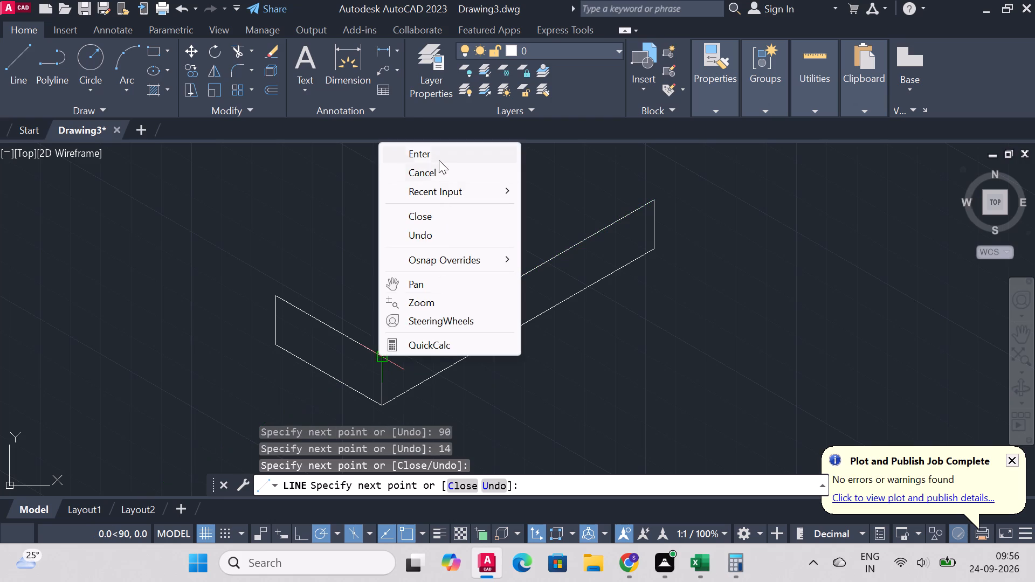
pyautogui.click(439, 160)
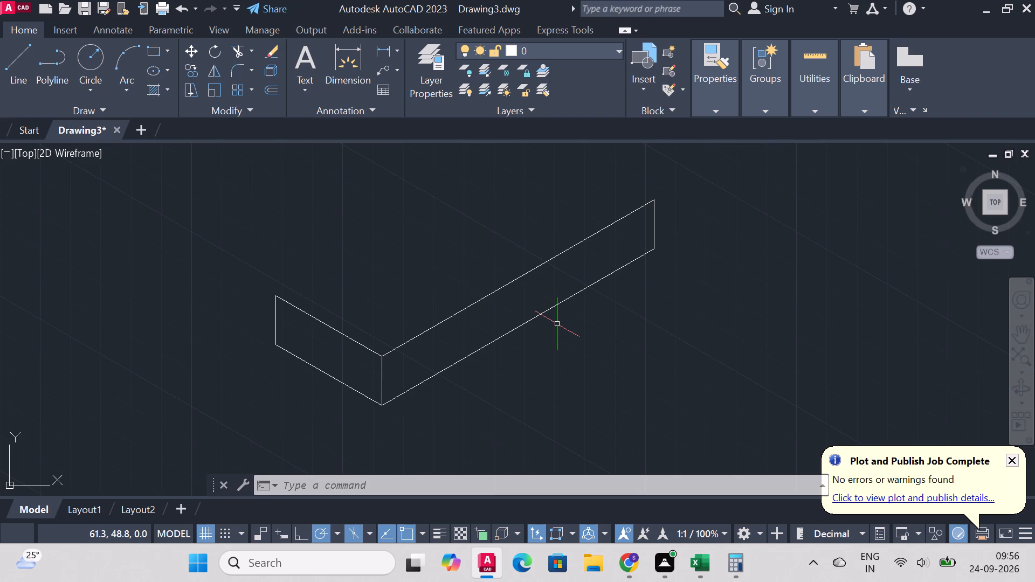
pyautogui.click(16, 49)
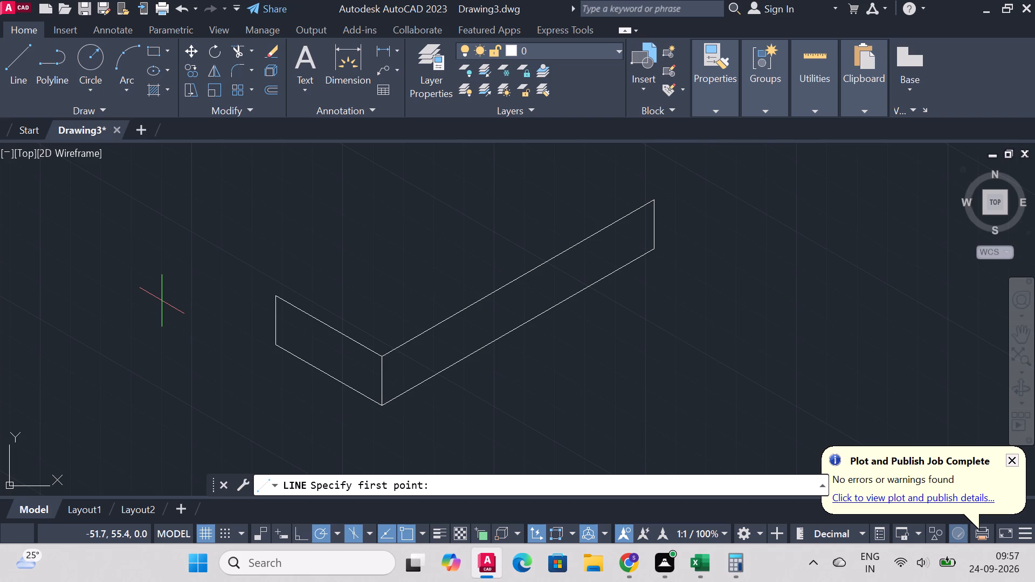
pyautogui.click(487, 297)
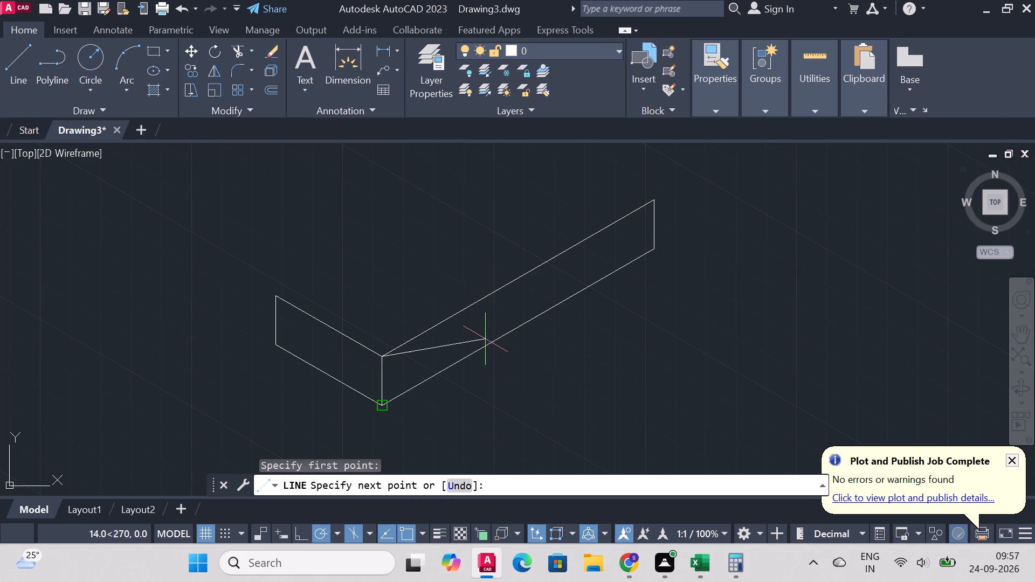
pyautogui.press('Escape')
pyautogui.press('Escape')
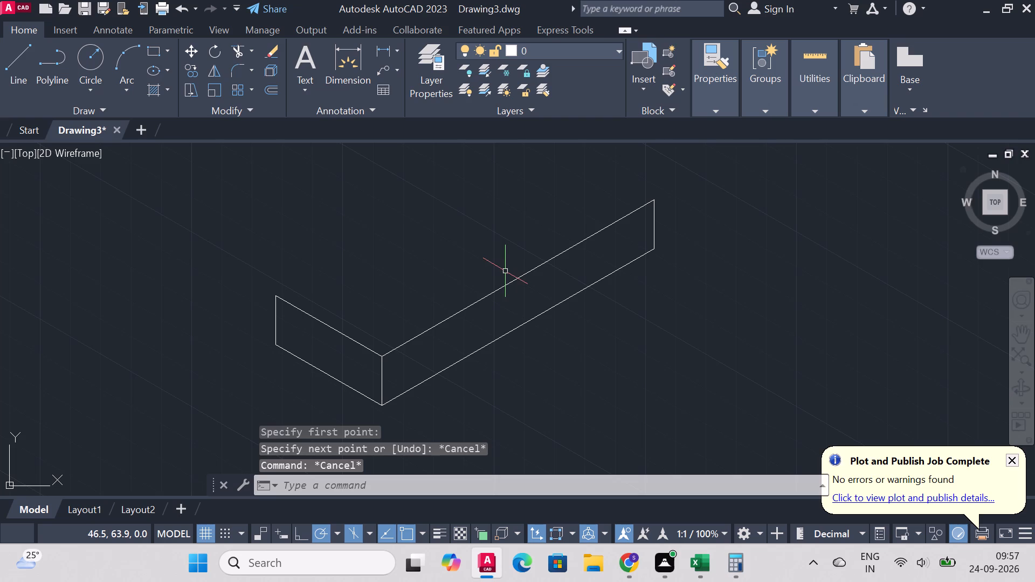
# Erase the upper and lower 90 mm edges of the long side face.
pyautogui.click(495, 290)
pyautogui.press('Delete')
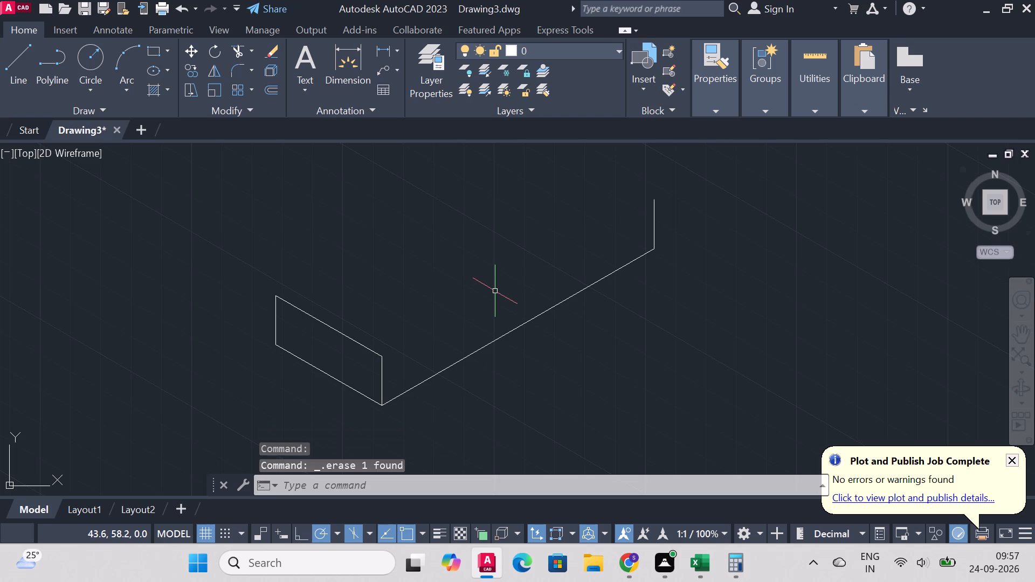
pyautogui.click(521, 322)
pyautogui.press('Delete')
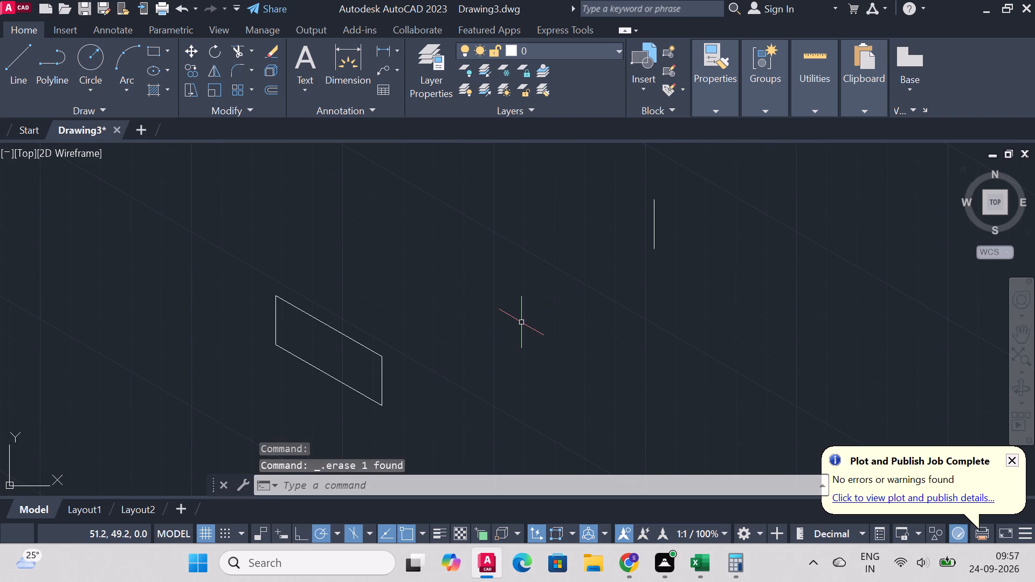
# Erase the leftover vertical edge at the far end of the removed side face.
pyautogui.click(655, 219)
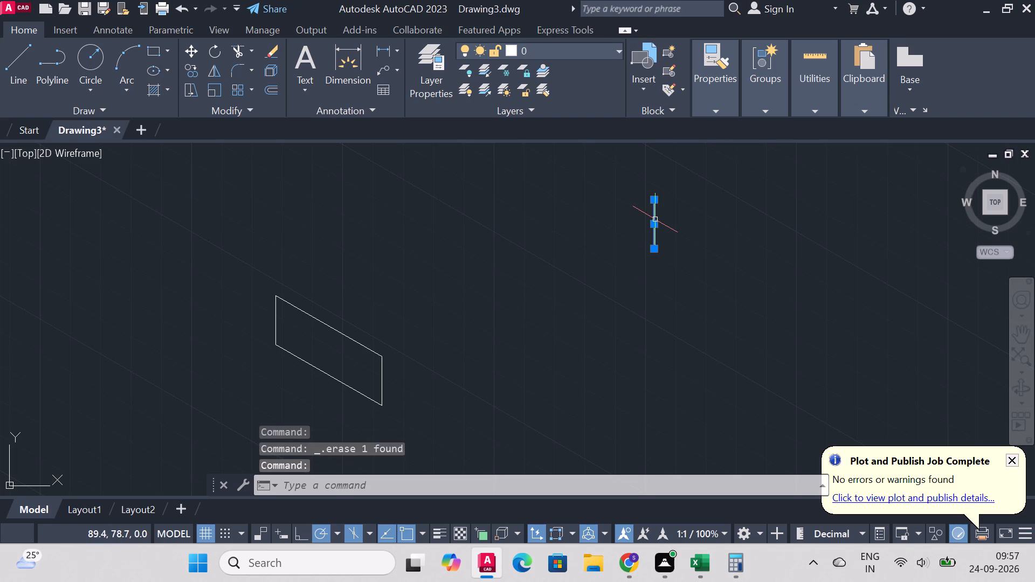
pyautogui.press('Delete')
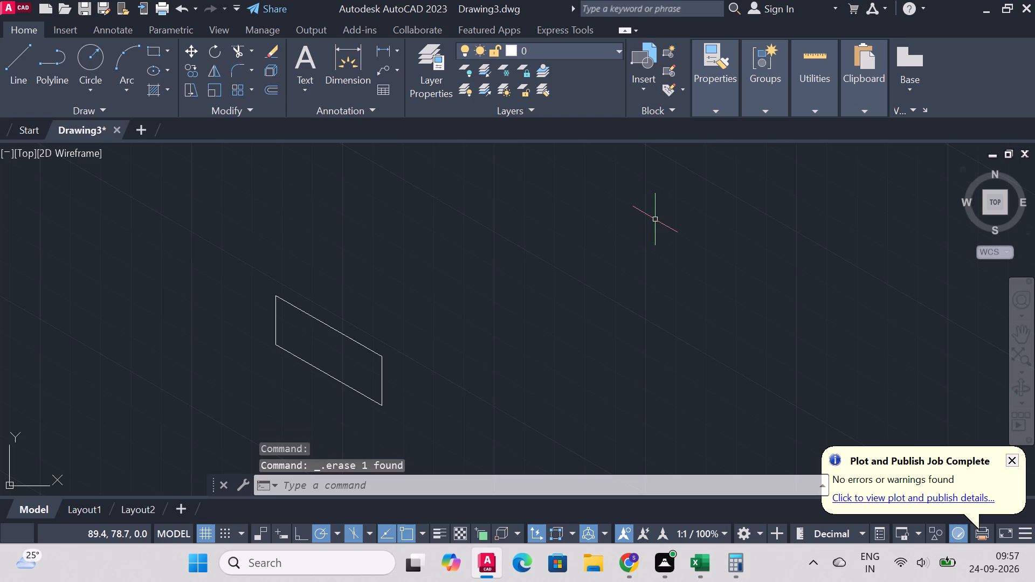
# Draw a 120 mm line along 30° from the end face's upper corner nearest the side face.
pyautogui.click(16, 45)
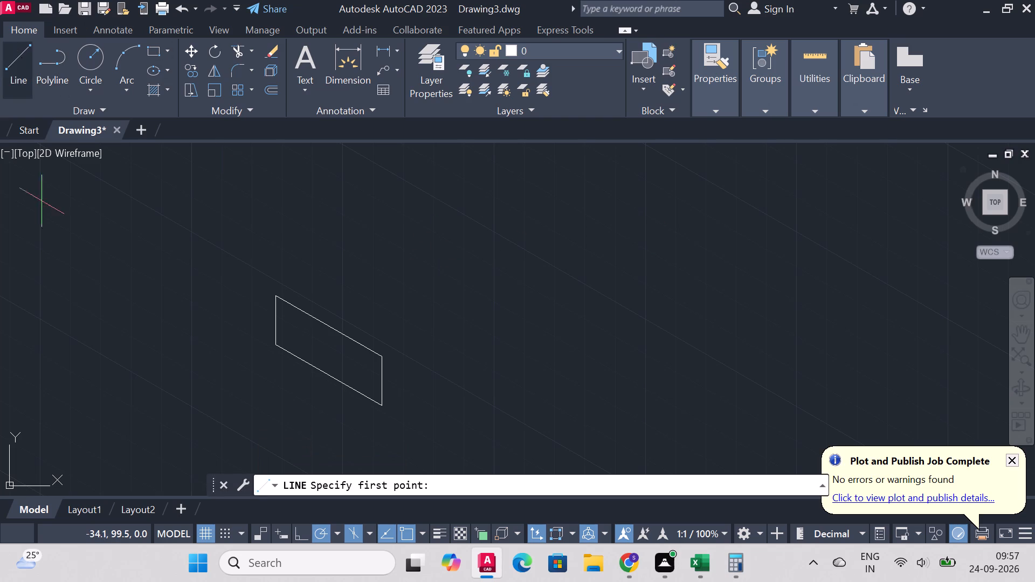
pyautogui.click(381, 352)
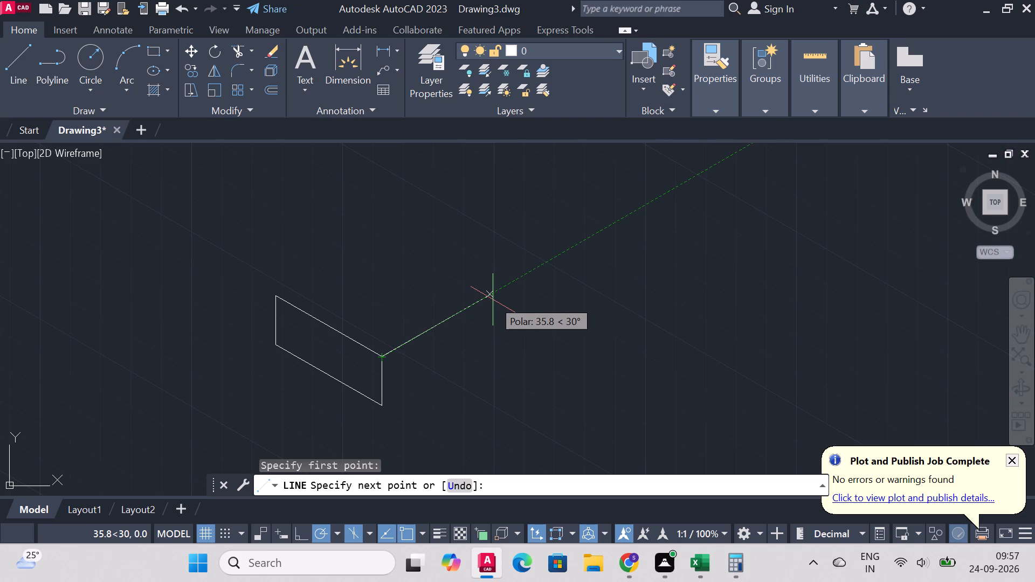
pyautogui.write('12')
pyautogui.press('0')
pyautogui.press('Return')
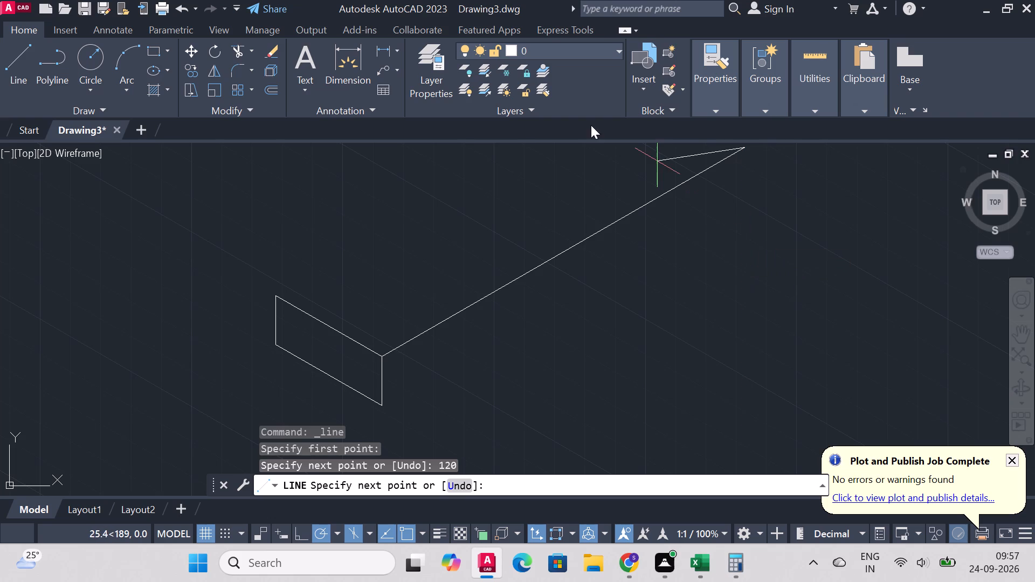
pyautogui.rightClick(698, 258)
pyautogui.click(735, 266)
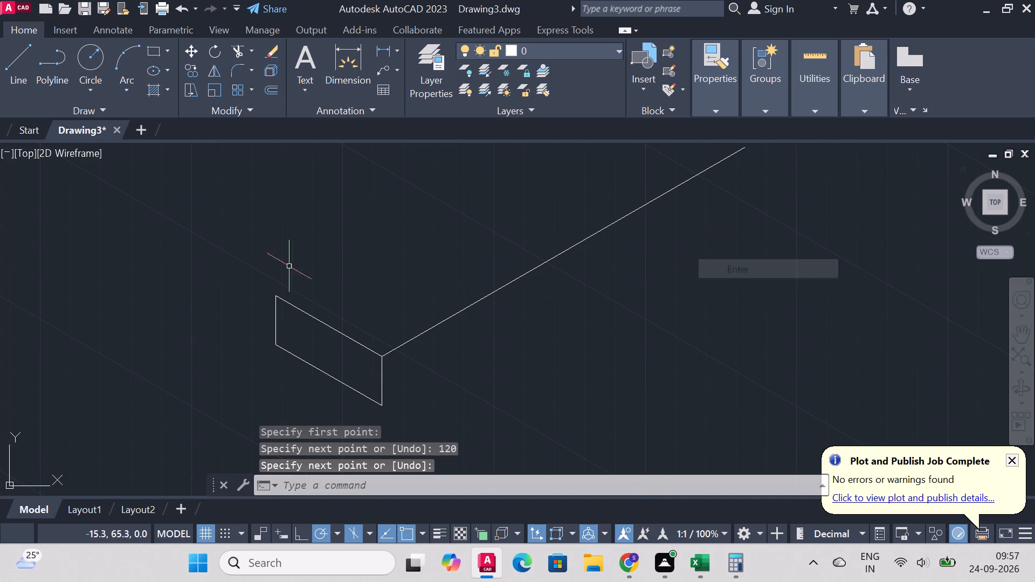
# Draw a 120 mm line along 30° from the end face's lowest corner and close the far end vertically to the upper edge.
pyautogui.rightClick(277, 233)
pyautogui.click(353, 225)
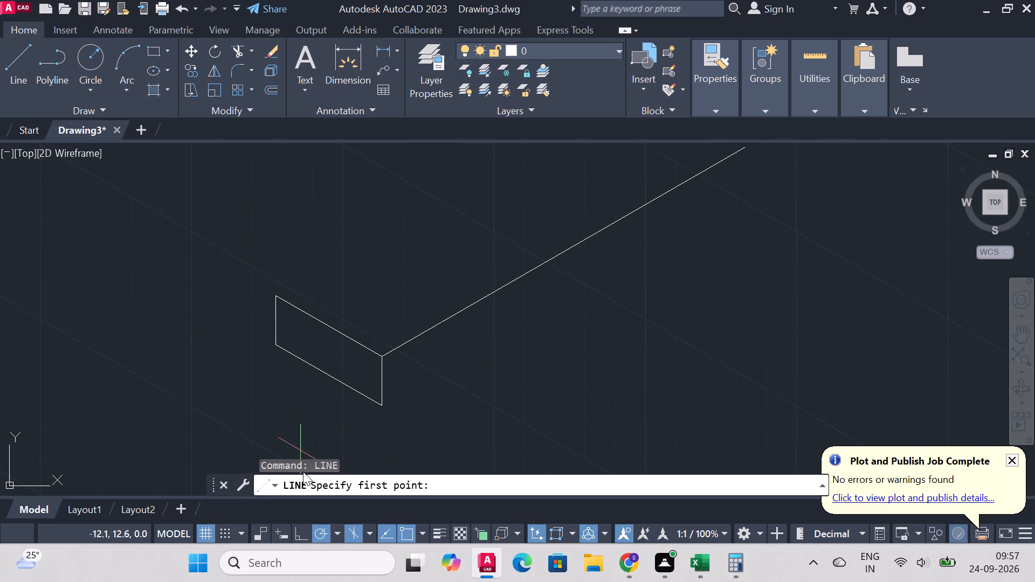
pyautogui.click(382, 403)
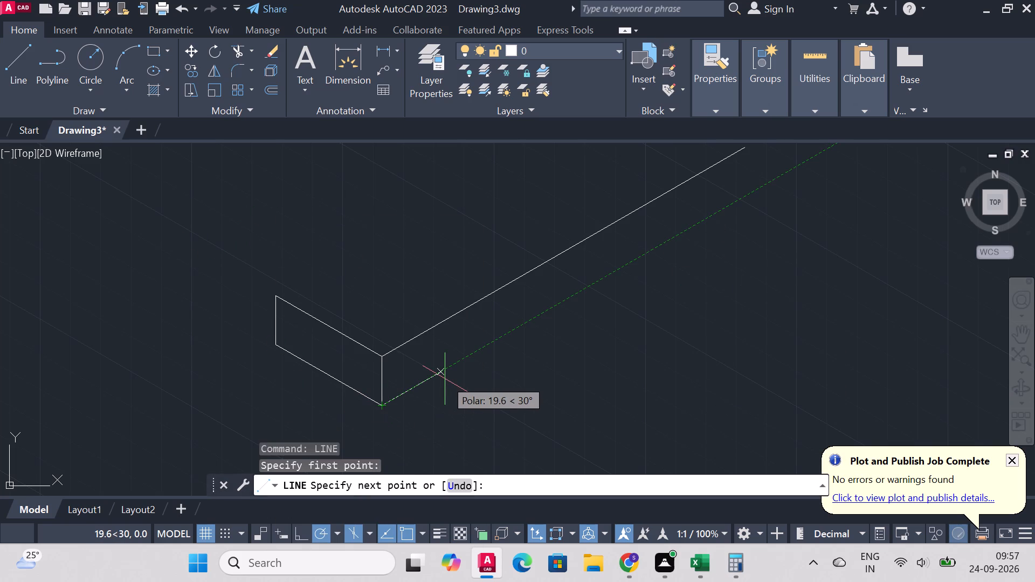
pyautogui.write('12')
pyautogui.press('0')
pyautogui.press('Return')
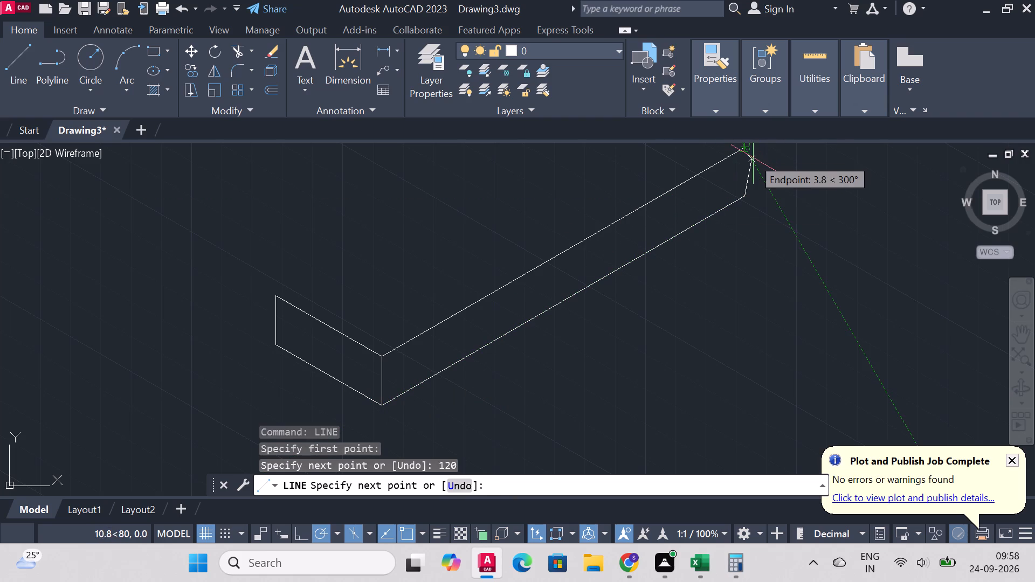
pyautogui.scroll(-3, 753, 161)
pyautogui.scroll(1, 753, 158)
pyautogui.scroll(2, 464, 340)
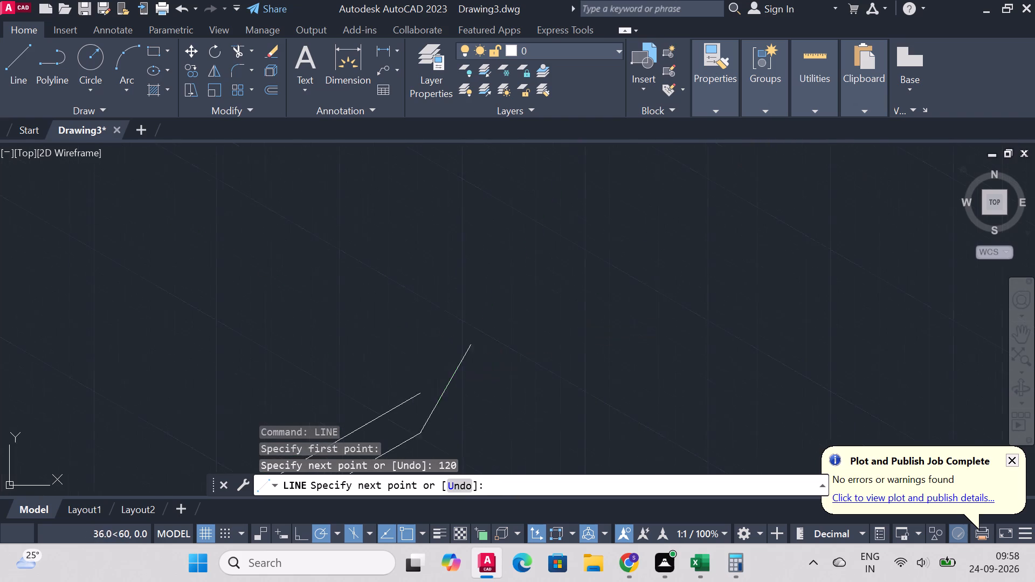
pyautogui.scroll(1, 464, 340)
pyautogui.scroll(-4, 444, 368)
pyautogui.scroll(1, 418, 424)
pyautogui.scroll(-3, 469, 343)
pyautogui.scroll(1, 423, 408)
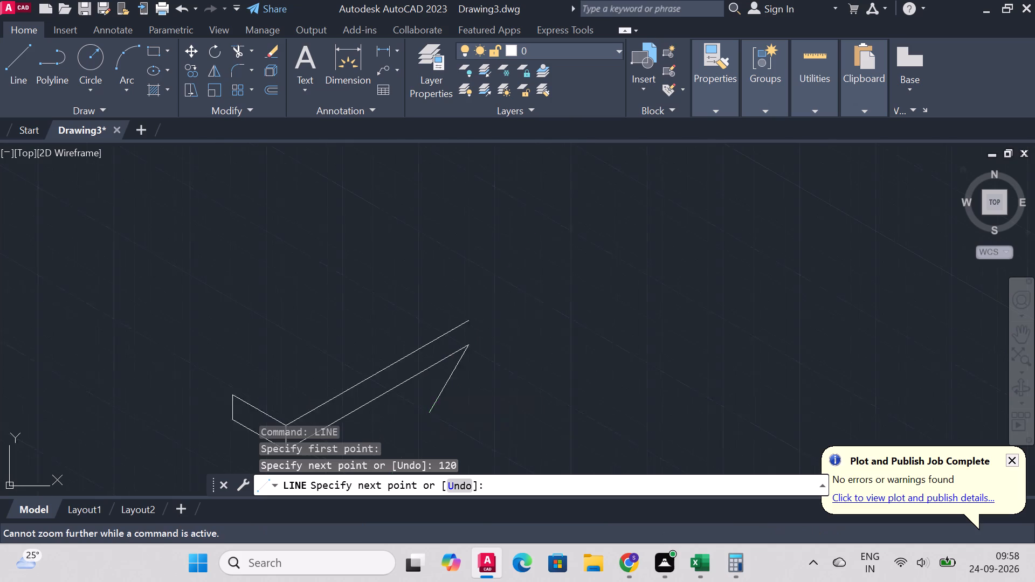
pyautogui.scroll(2, 423, 408)
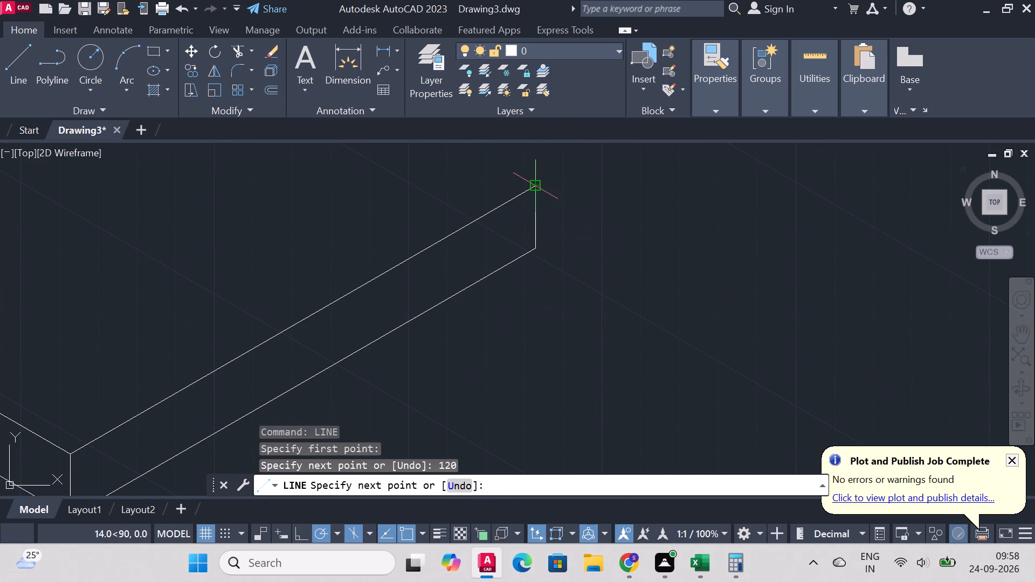
pyautogui.click(540, 188)
pyautogui.rightClick(539, 191)
pyautogui.click(586, 207)
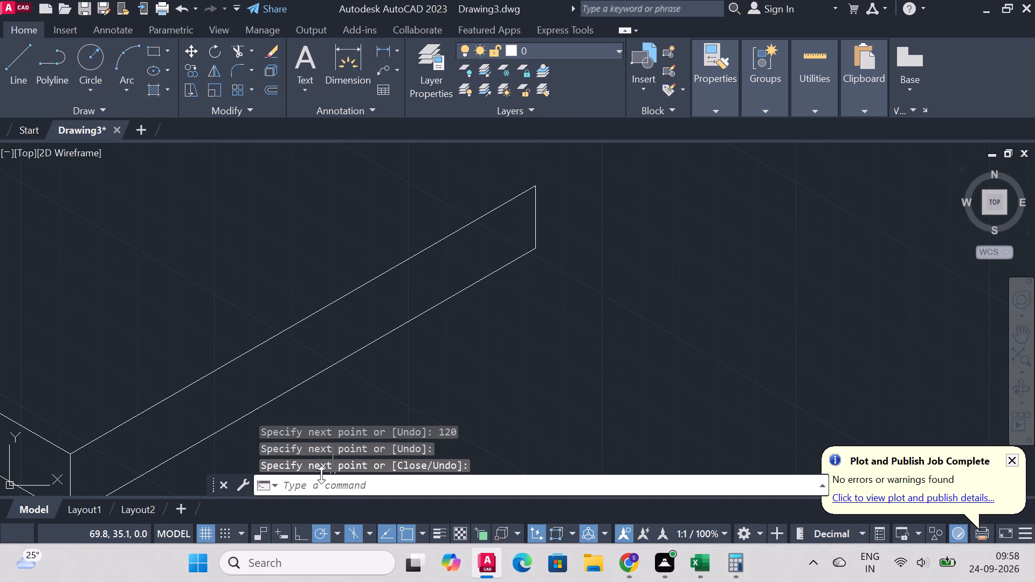
# Draw a 60 mm line along the side face's upper edge from its near corner, plus a short vertical guide line upward from its end.
pyautogui.click(13, 55)
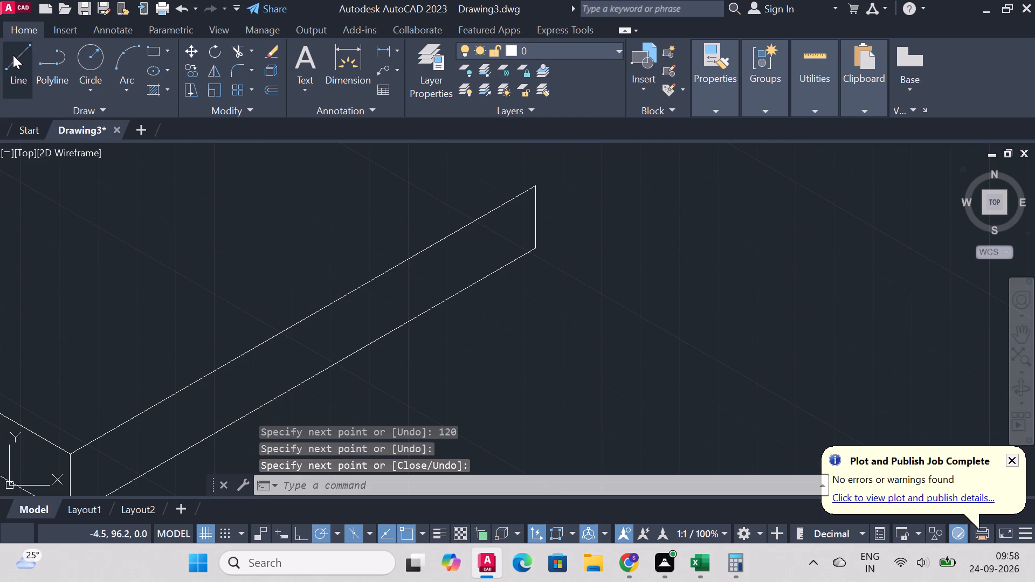
pyautogui.scroll(-3, 77, 293)
pyautogui.scroll(1, 81, 289)
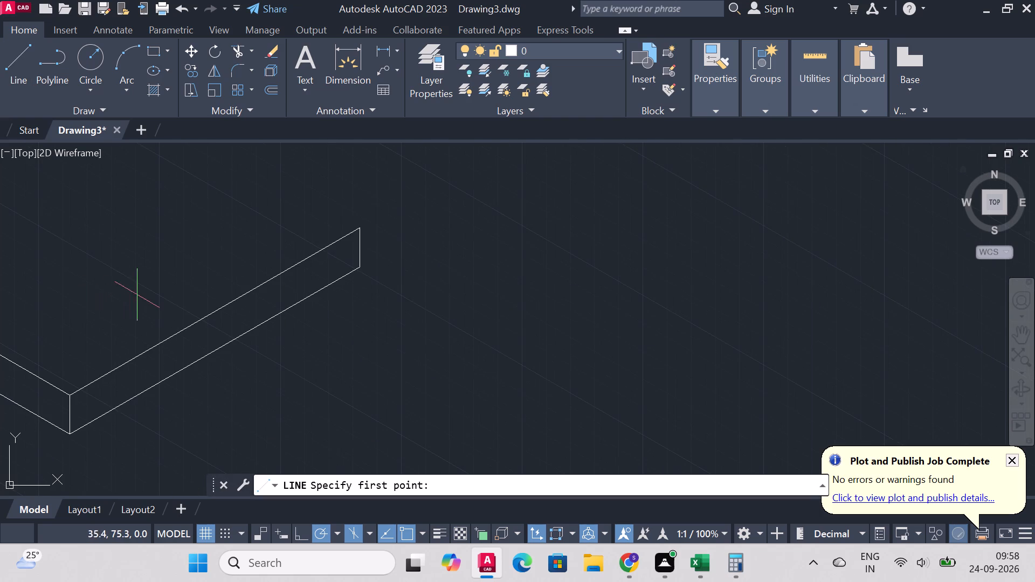
pyautogui.click(70, 392)
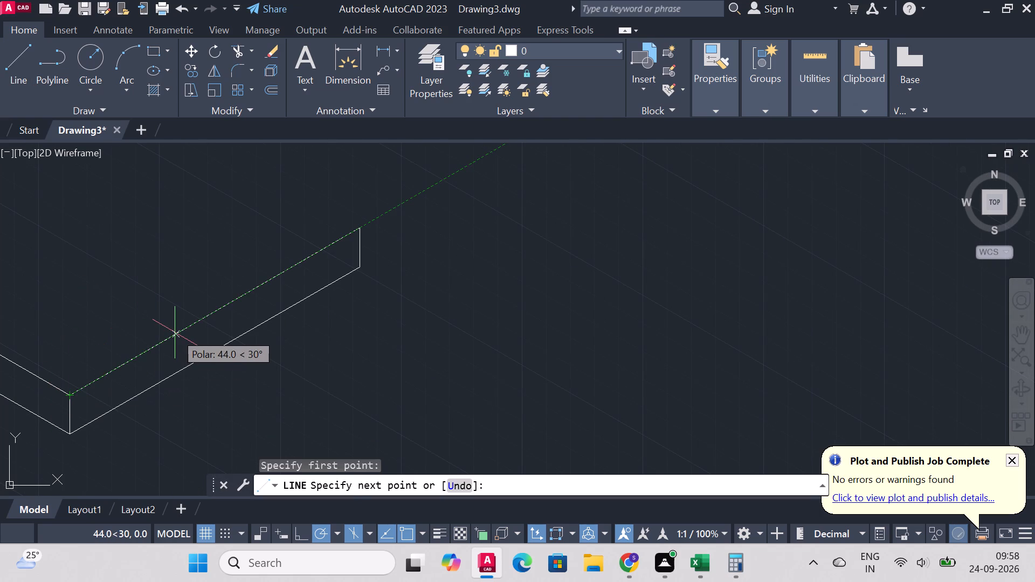
pyautogui.press('6')
pyautogui.press('0')
pyautogui.press('Return')
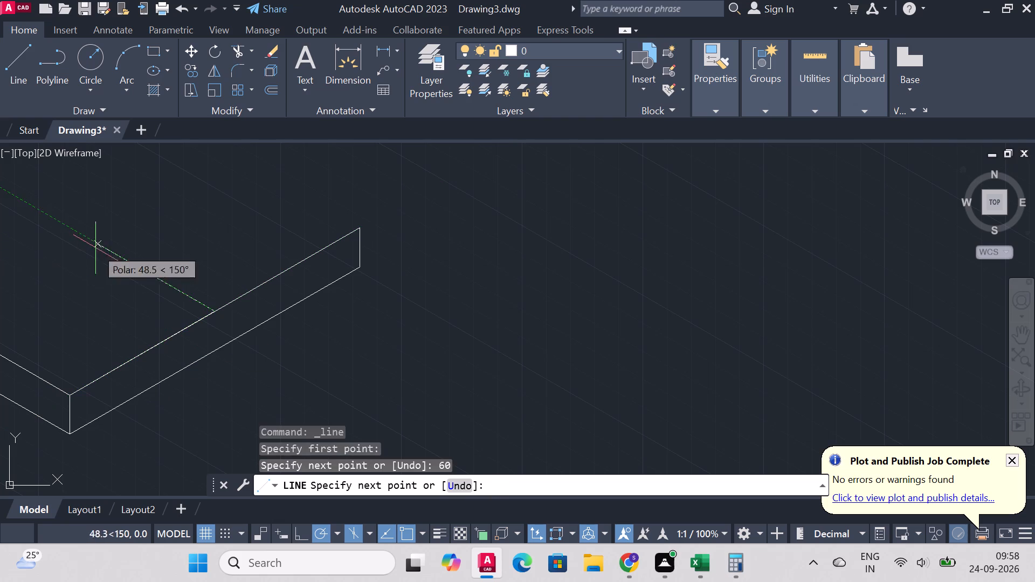
pyautogui.click(214, 278)
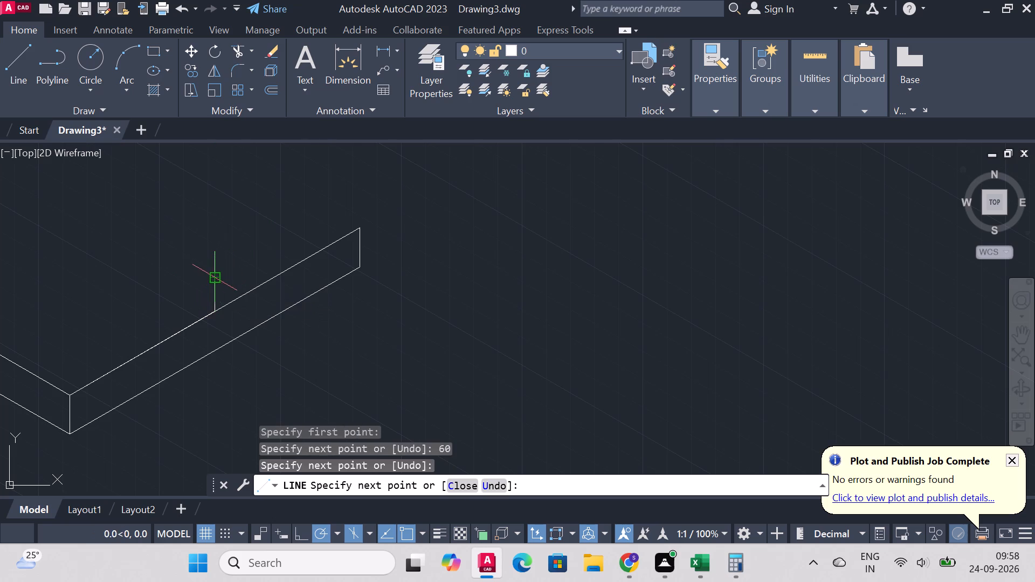
pyautogui.rightClick(206, 279)
pyautogui.click(231, 286)
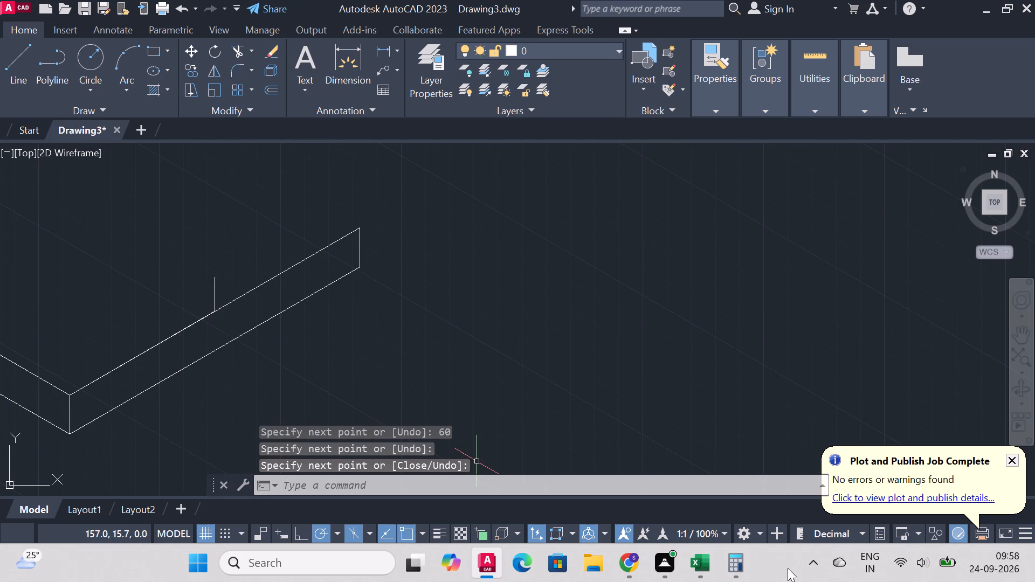
# Switch to Calculator and divide 35 by 2.
pyautogui.click(734, 555)
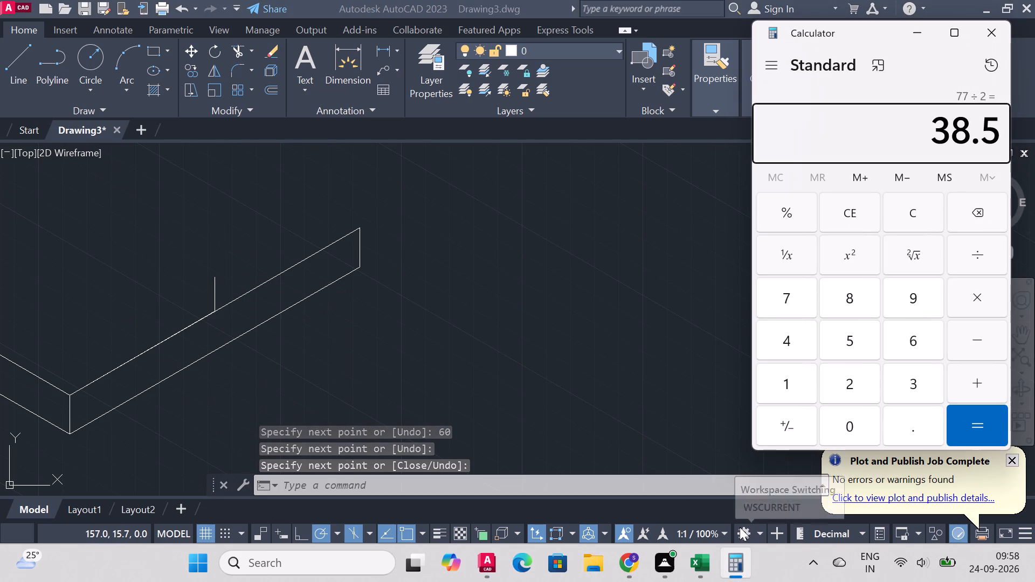
pyautogui.press('Escape')
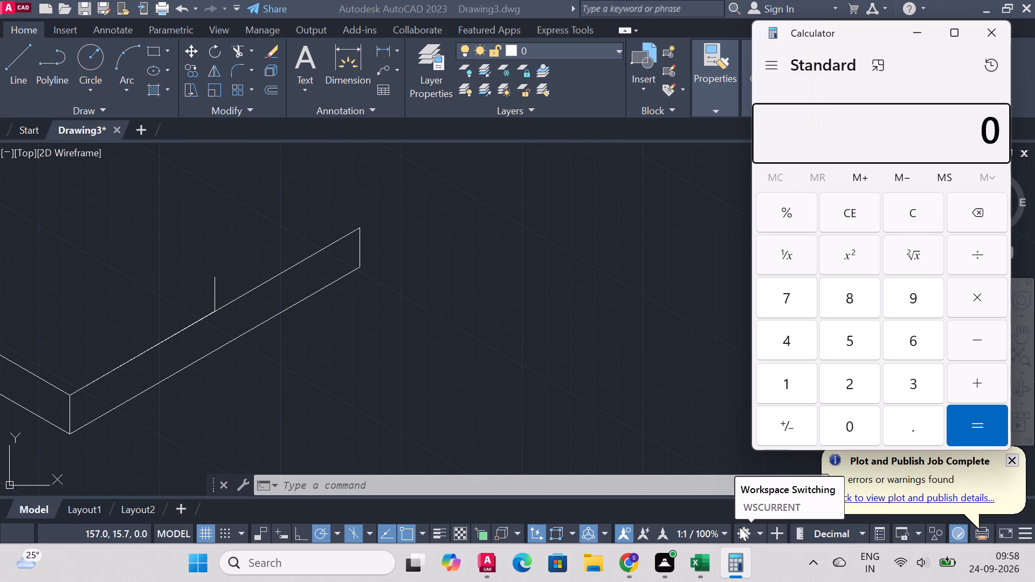
pyautogui.write('35')
pyautogui.write('/2')
pyautogui.press('Return')
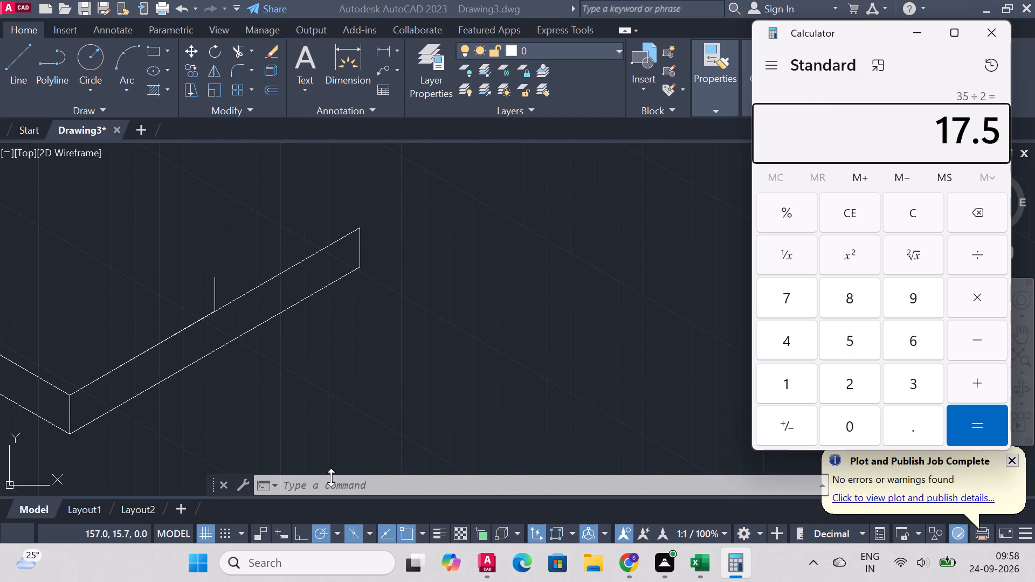
pyautogui.click(913, 26)
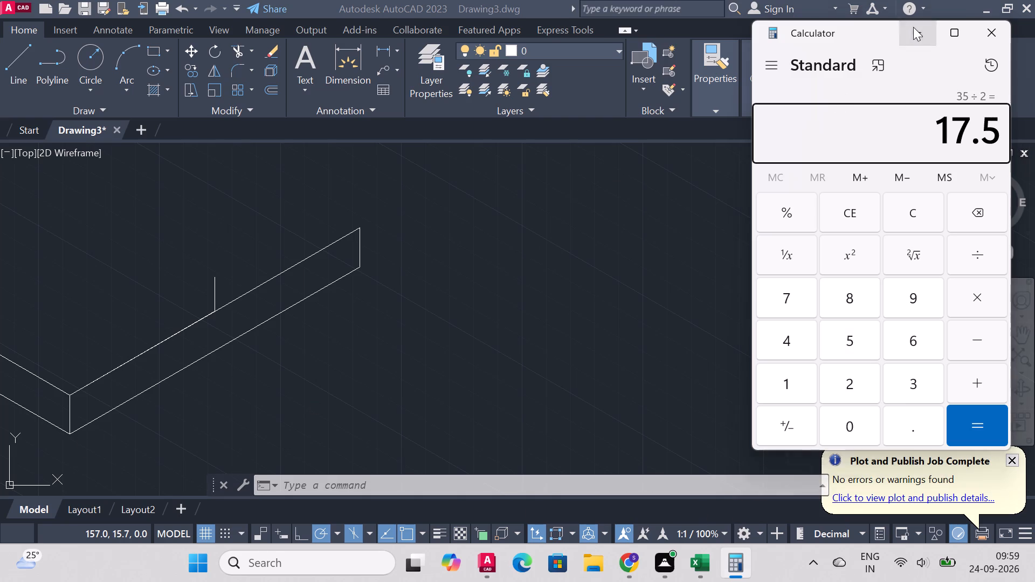
# From the vertical guide's base, draw connected lines 17.5 mm along 30°, 18 mm straight up, and 35 mm back along 210°.
pyautogui.click(19, 52)
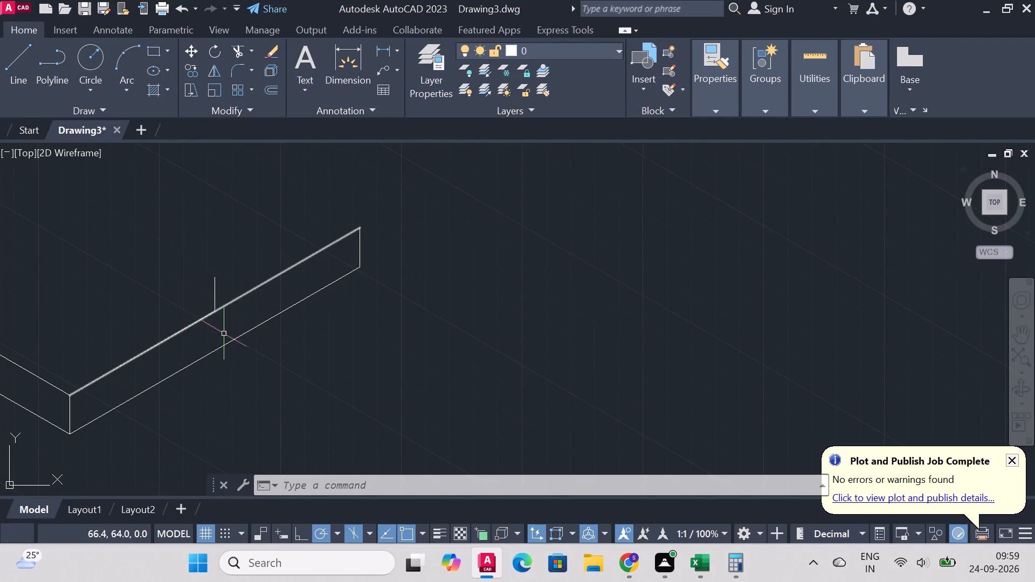
pyautogui.click(9, 52)
pyautogui.click(210, 308)
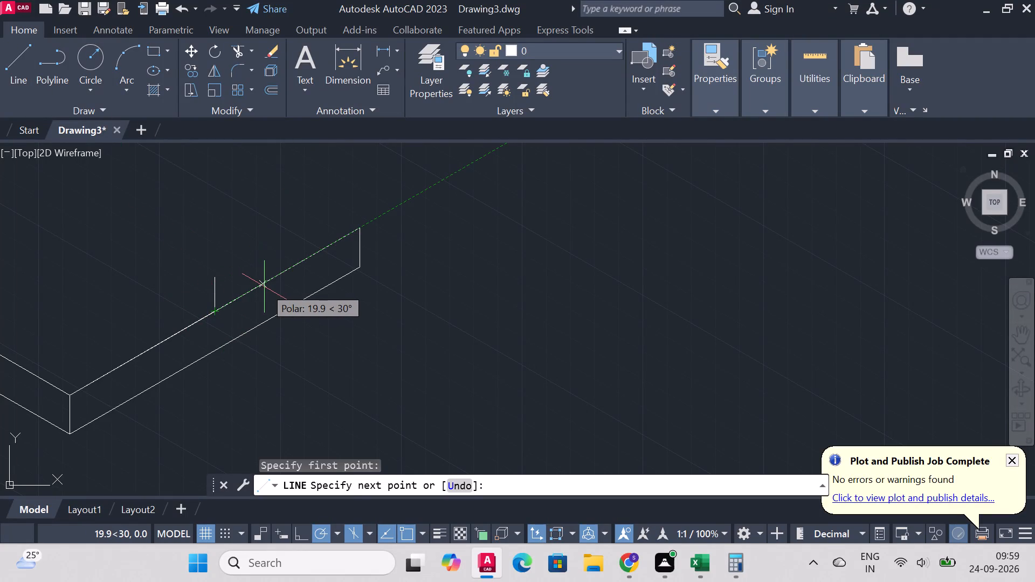
pyautogui.write('17')
pyautogui.write('.5')
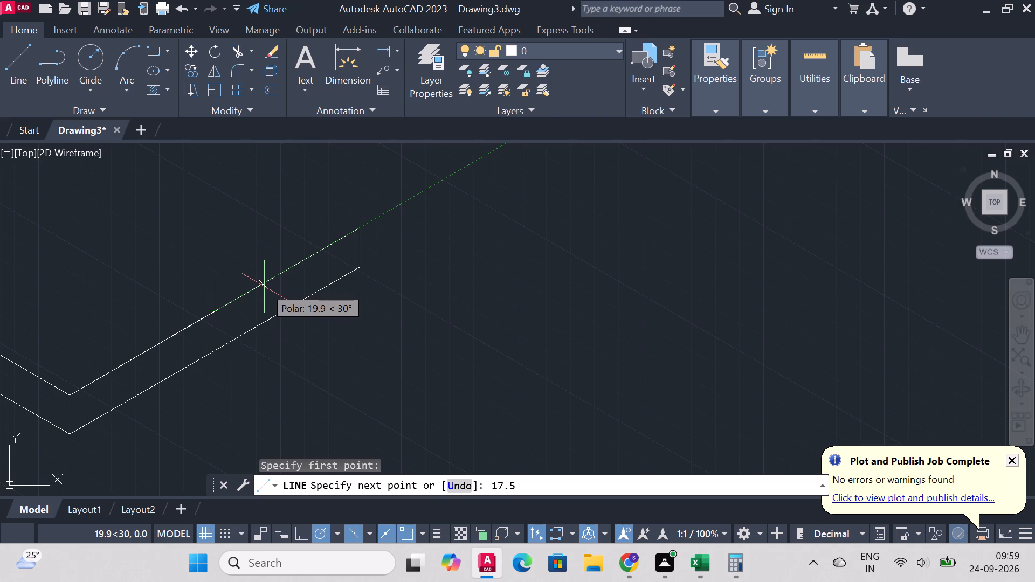
pyautogui.press('Return')
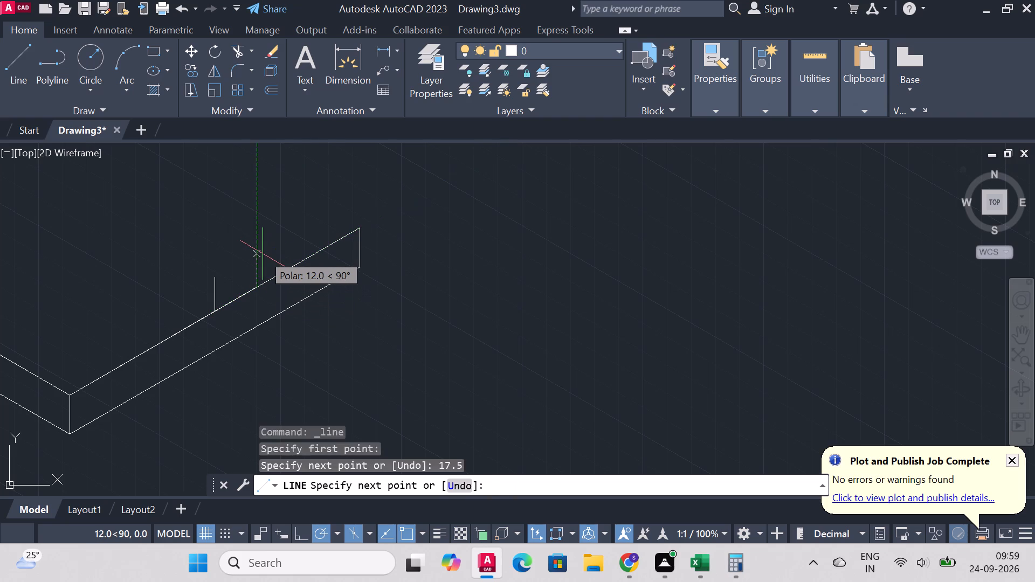
pyautogui.press('1')
pyautogui.press('8')
pyautogui.press('Return')
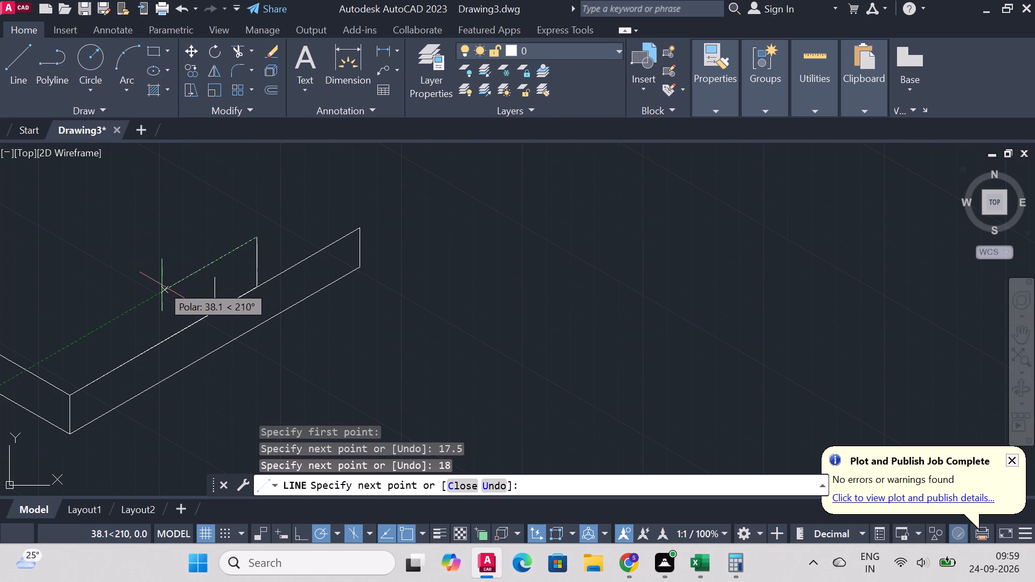
pyautogui.press('3')
pyautogui.press('5')
pyautogui.press('Return')
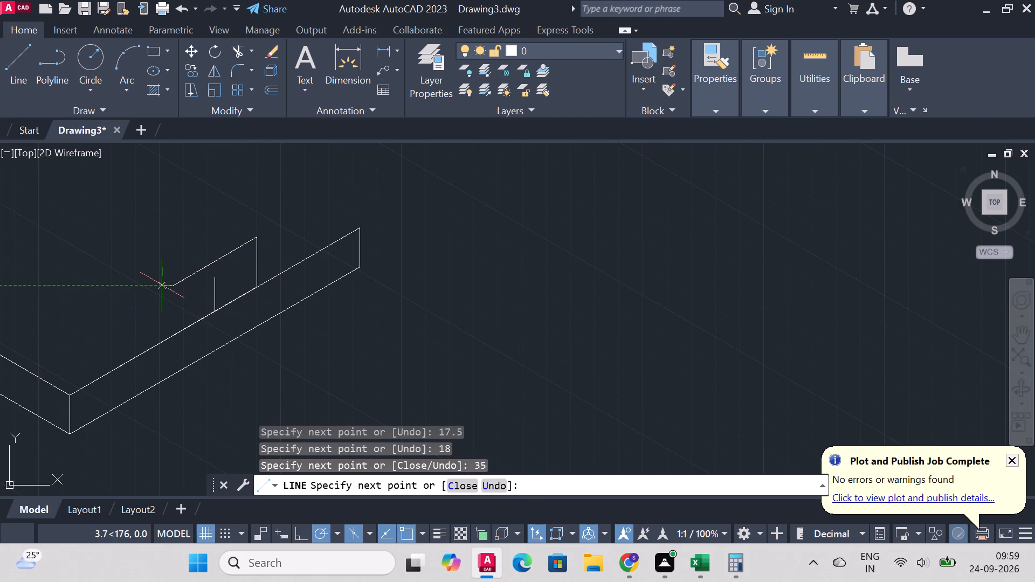
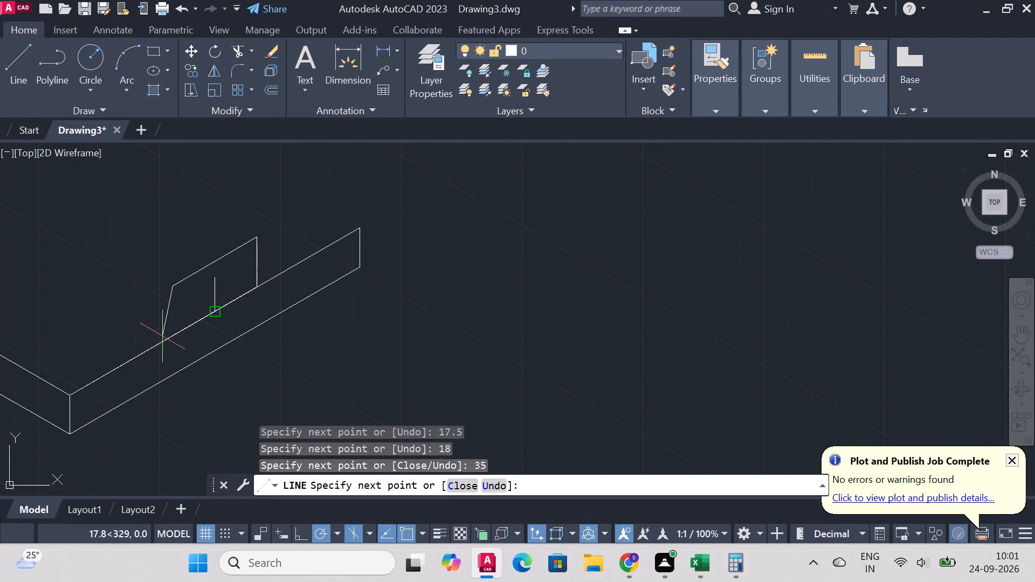
# Close the raised block's front outline with a vertical line down to the base's upper edge.
pyautogui.click(168, 332)
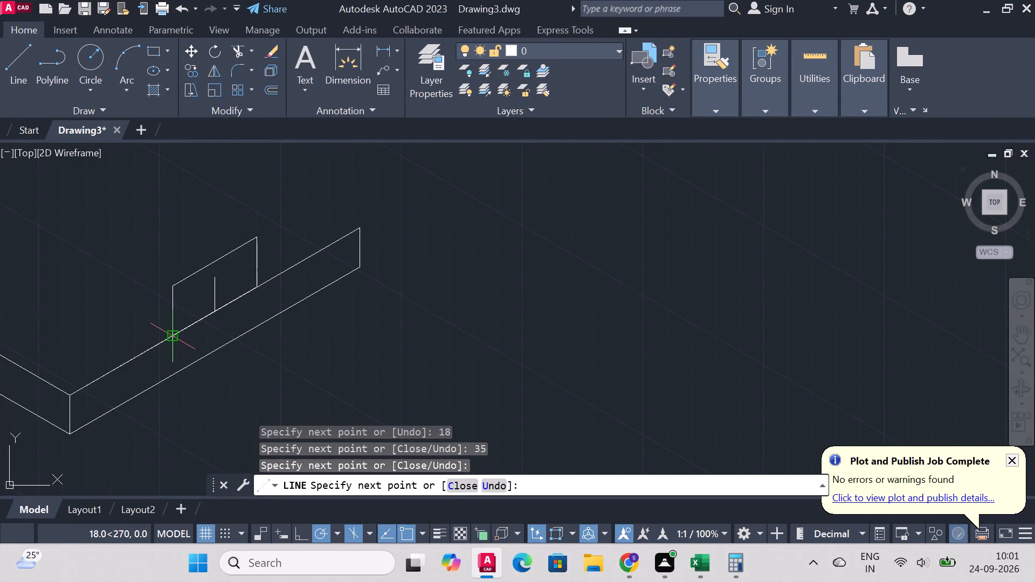
pyautogui.rightClick(168, 332)
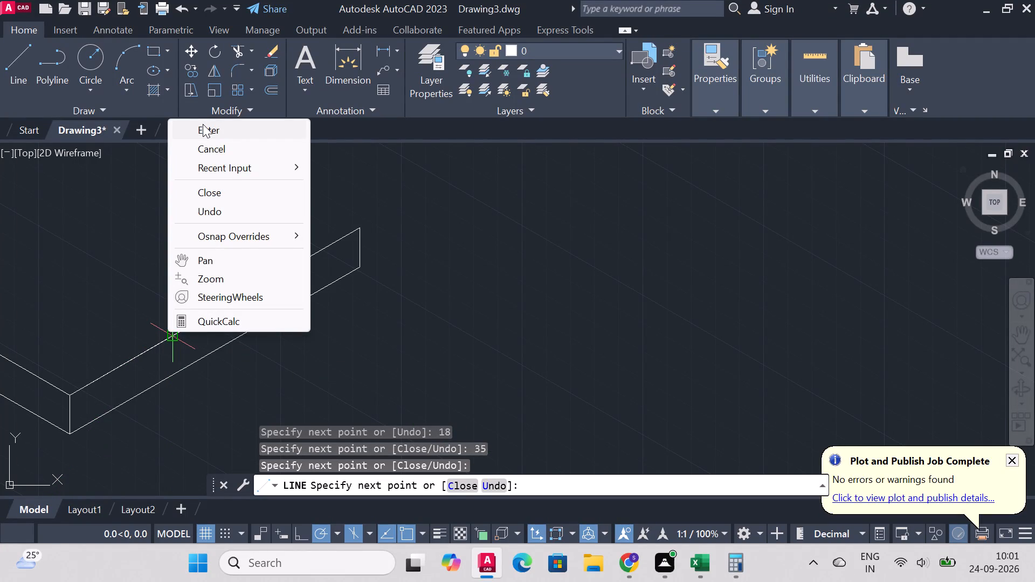
pyautogui.click(203, 124)
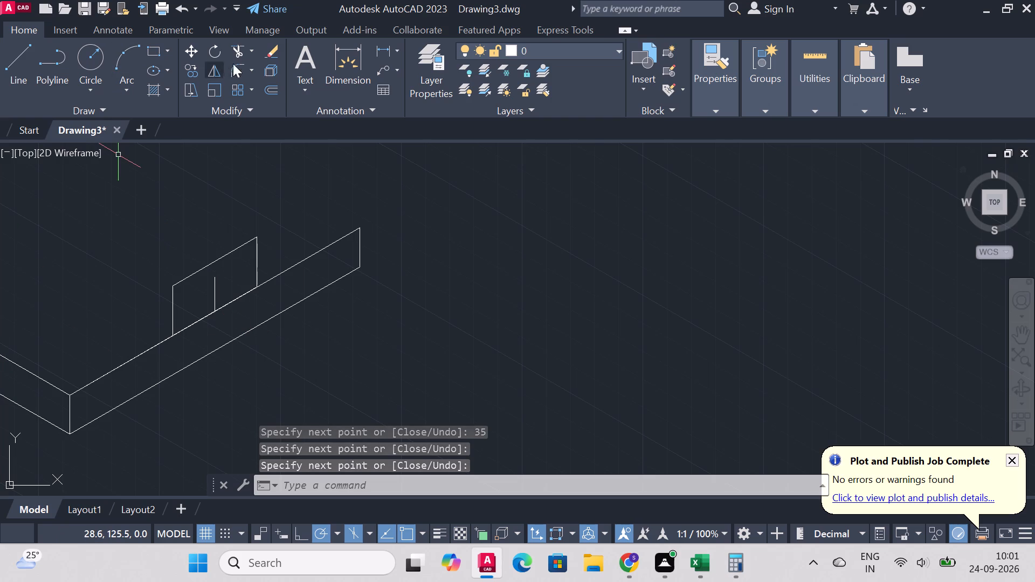
# Trim away the base's upper edge segments inside the raised block's outline and the short vertical guide line.
pyautogui.click(243, 53)
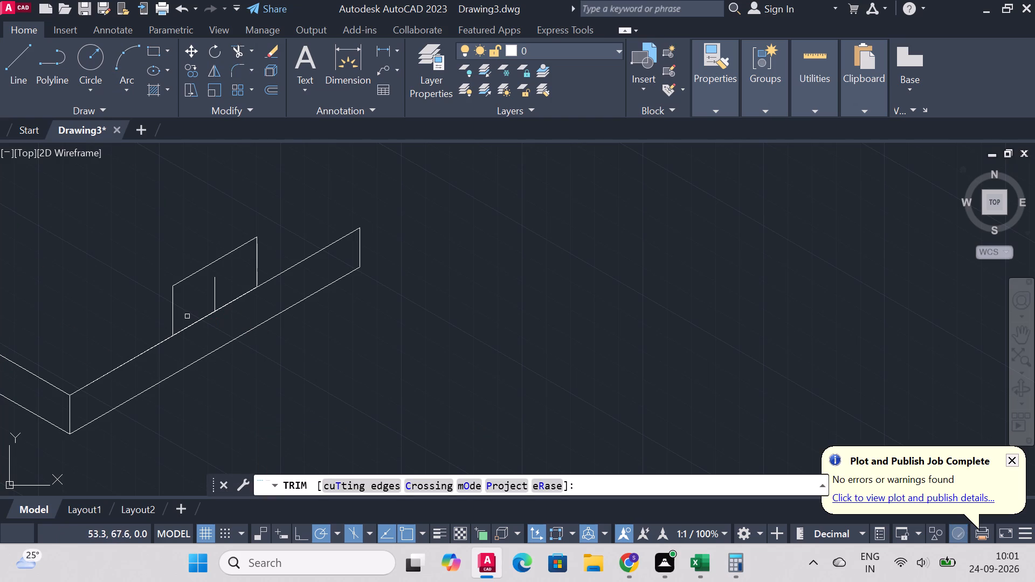
pyautogui.click(195, 323)
pyautogui.click(195, 320)
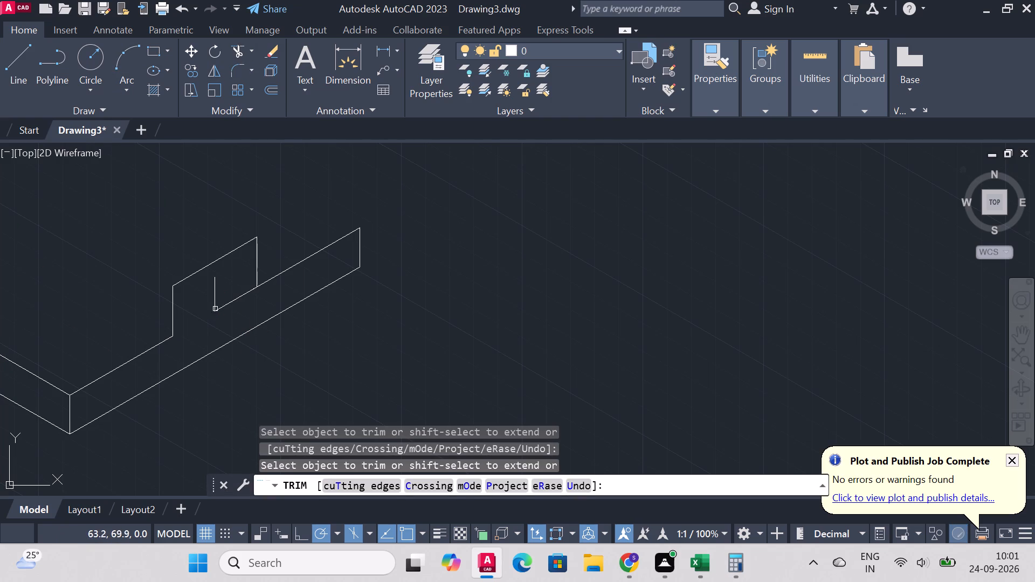
pyautogui.click(215, 294)
pyautogui.click(226, 307)
pyautogui.click(229, 303)
pyautogui.rightClick(609, 242)
pyautogui.click(661, 246)
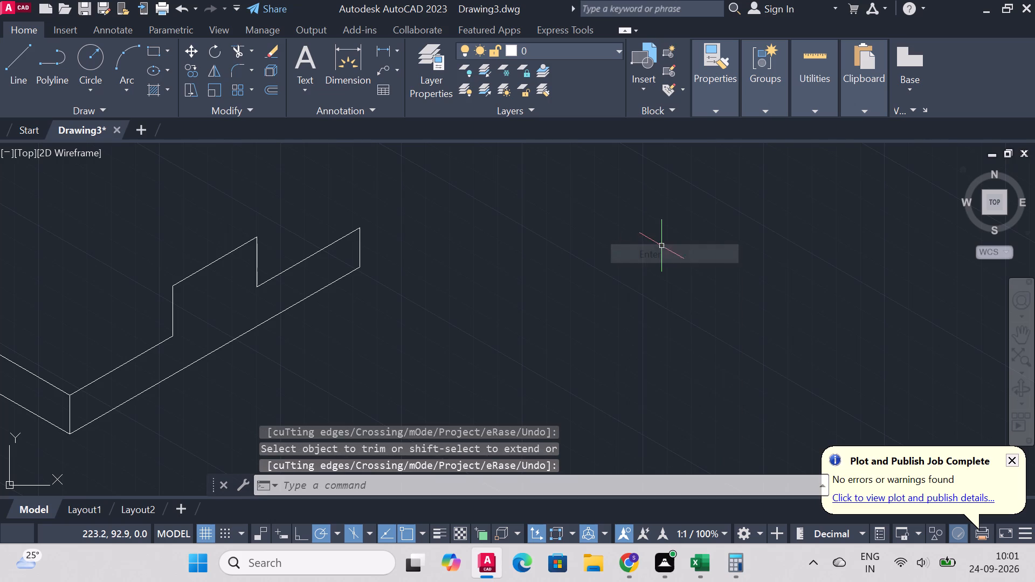
# Extend both sides of the raised block with vertical lines from its lower corners to the base's bottom edge.
pyautogui.click(23, 53)
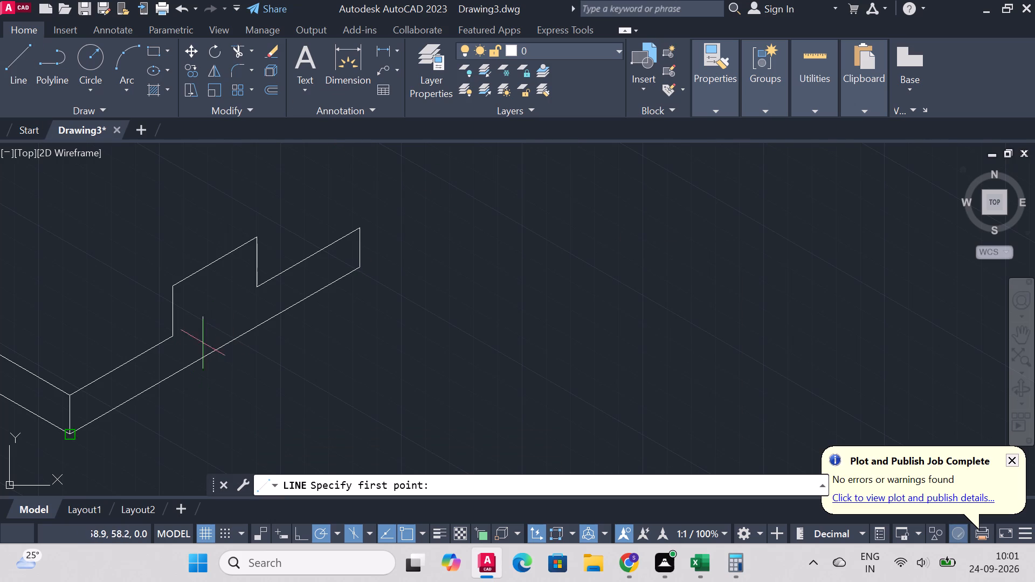
pyautogui.click(173, 336)
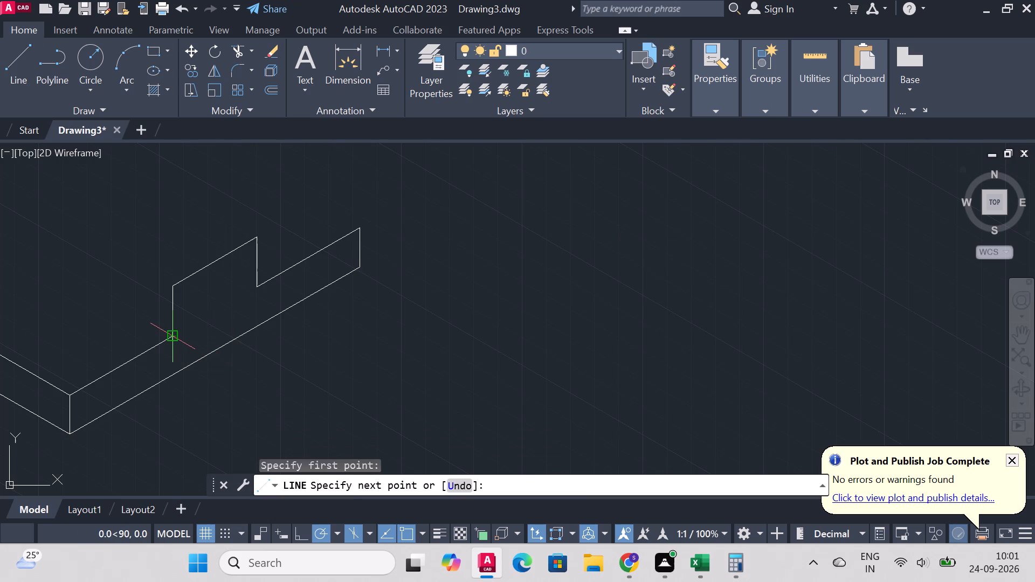
pyautogui.click(169, 370)
pyautogui.rightClick(169, 370)
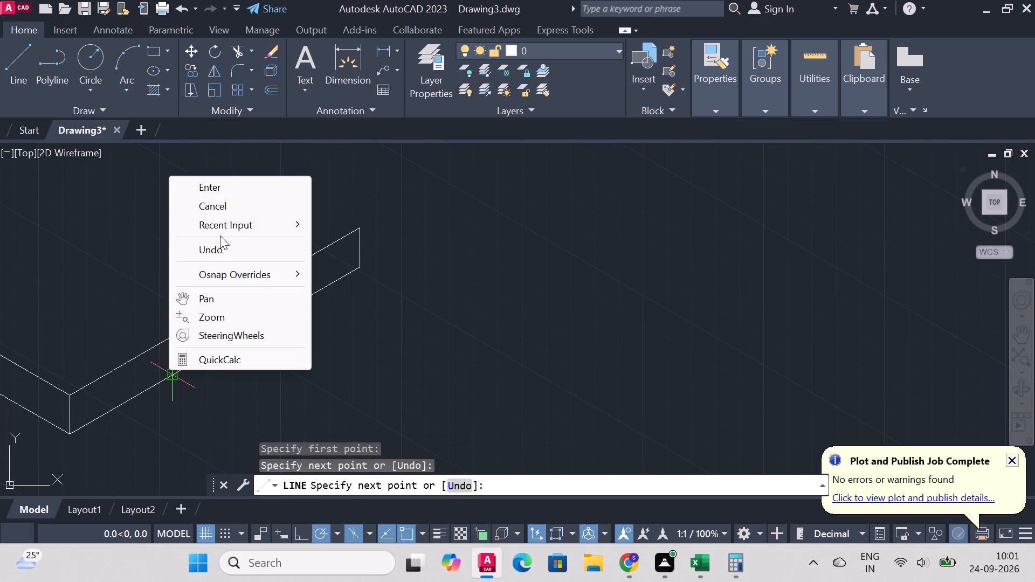
pyautogui.click(221, 194)
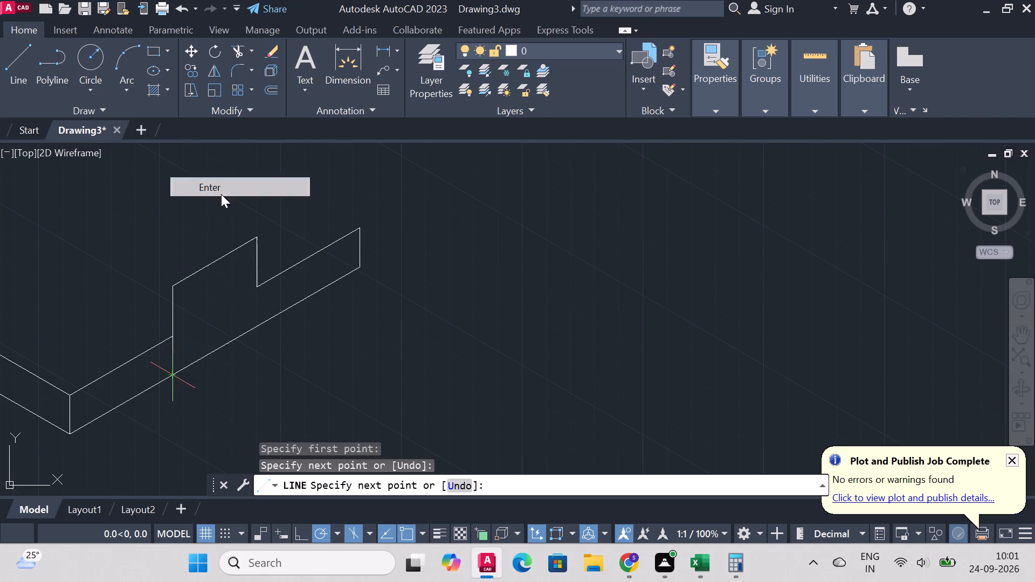
pyautogui.rightClick(417, 260)
pyautogui.click(517, 216)
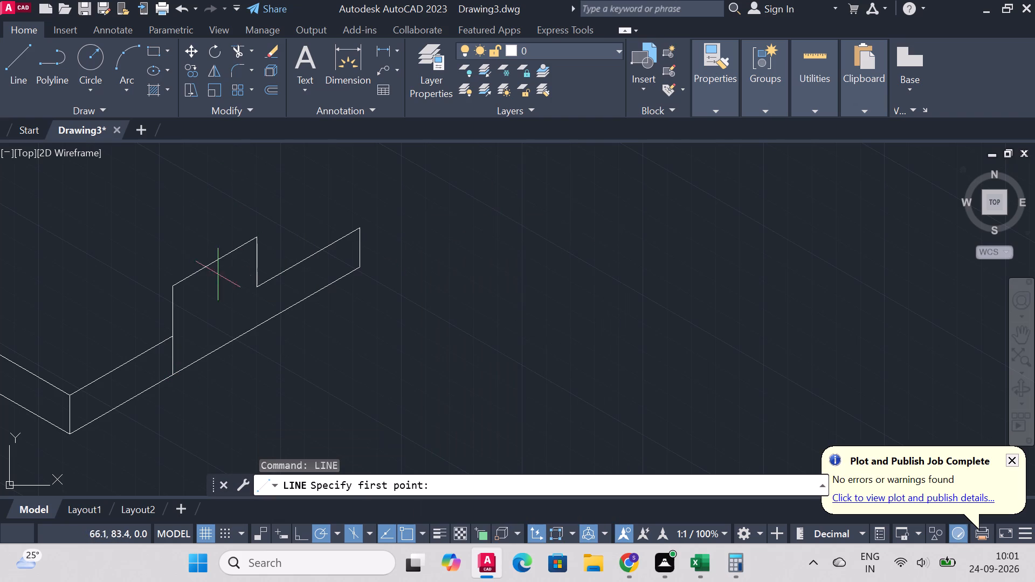
pyautogui.click(257, 283)
pyautogui.click(252, 321)
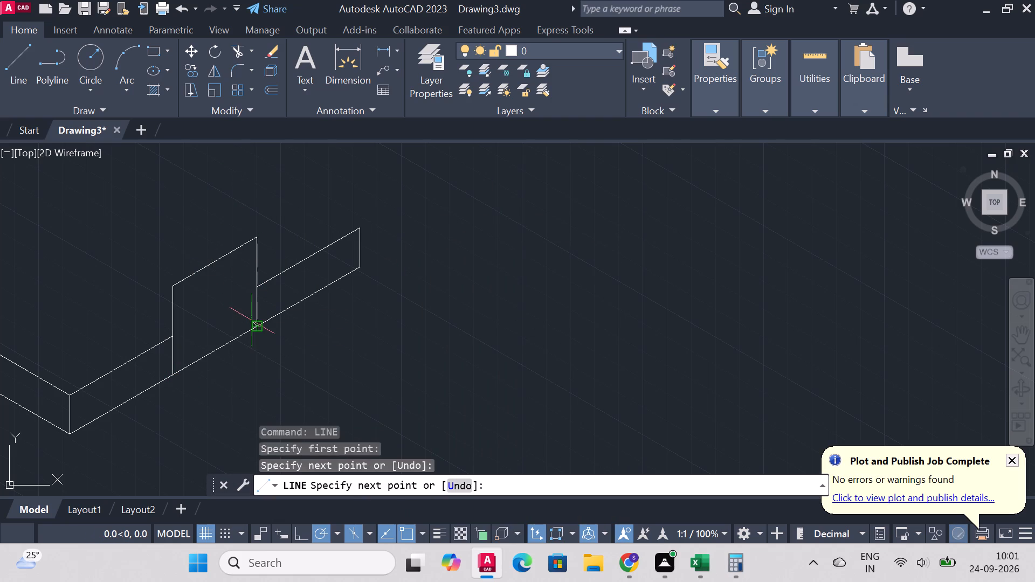
pyautogui.rightClick(251, 321)
pyautogui.click(286, 328)
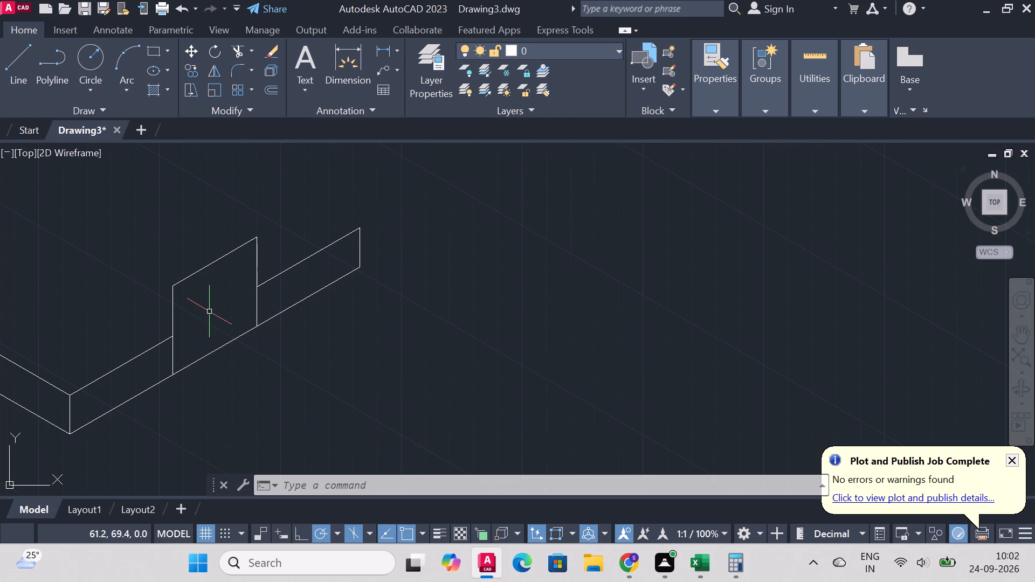
# From the block's near lower corner, draw connected lines 17.5 mm along 30°, up to the top edge's midpoint, 14 mm higher, and 12.5 mm along 30°.
pyautogui.click(6, 76)
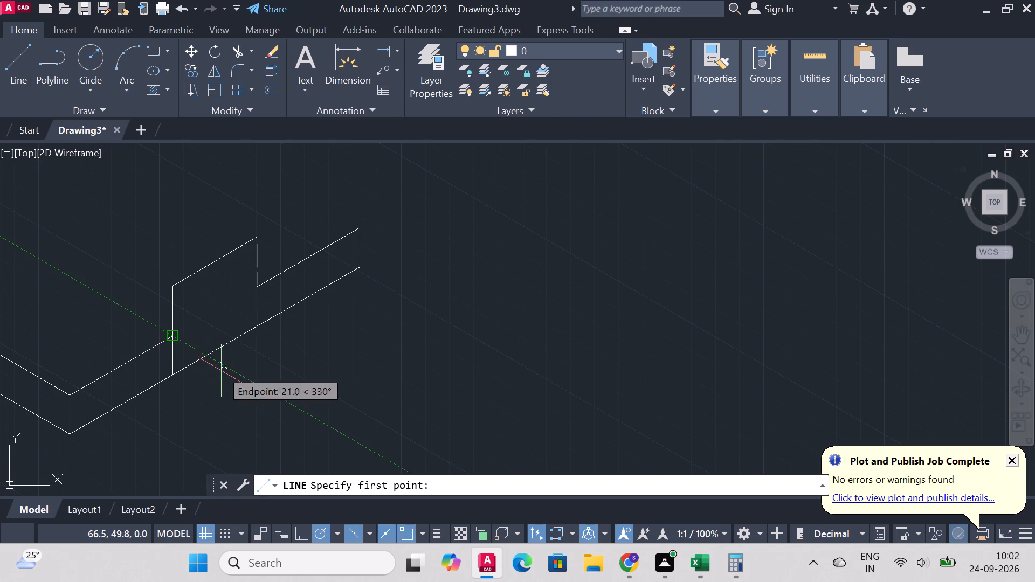
pyautogui.click(172, 336)
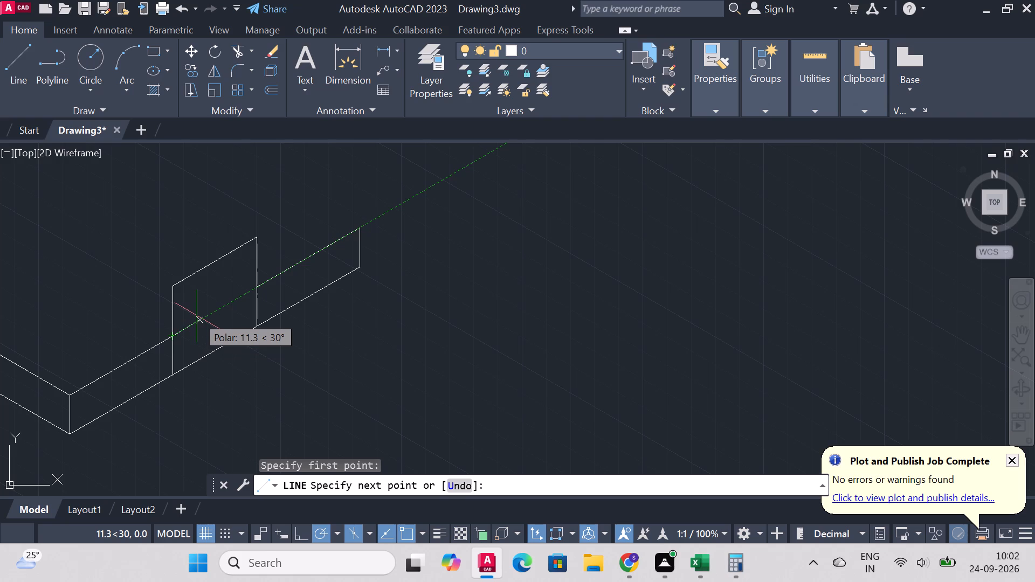
pyautogui.write('17.5')
pyautogui.press('Return')
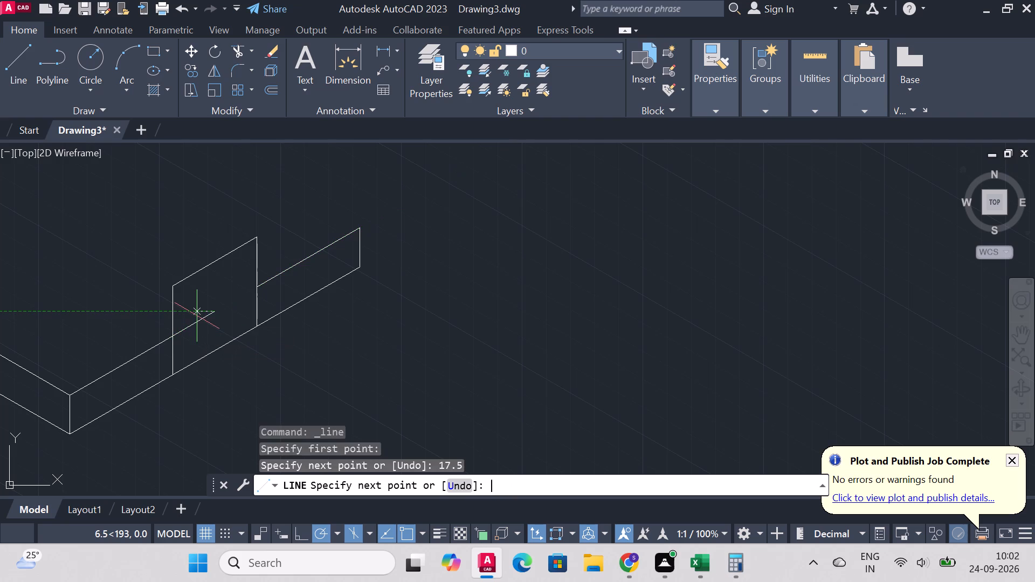
pyautogui.click(214, 253)
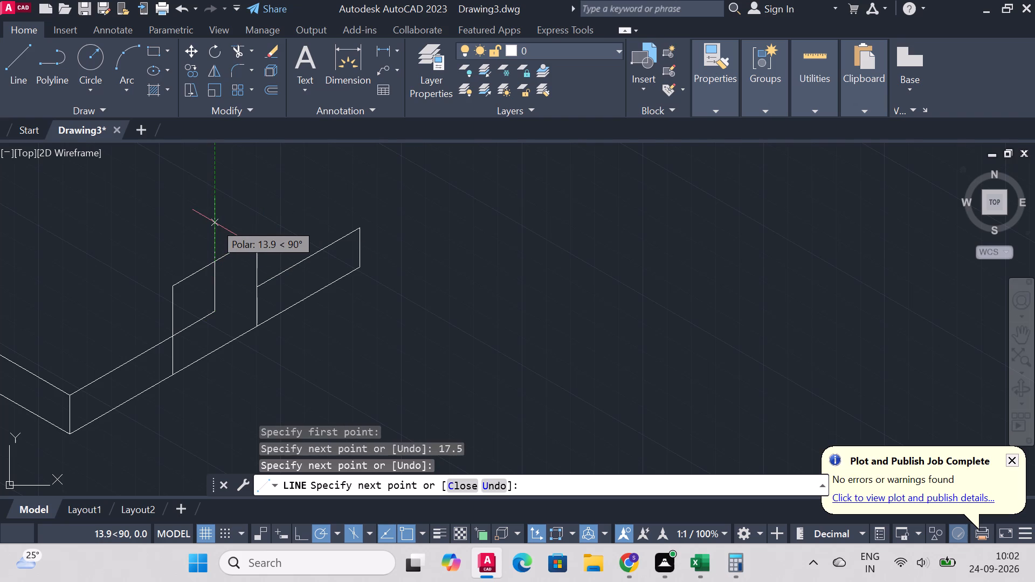
pyautogui.write('14')
pyautogui.press('Return')
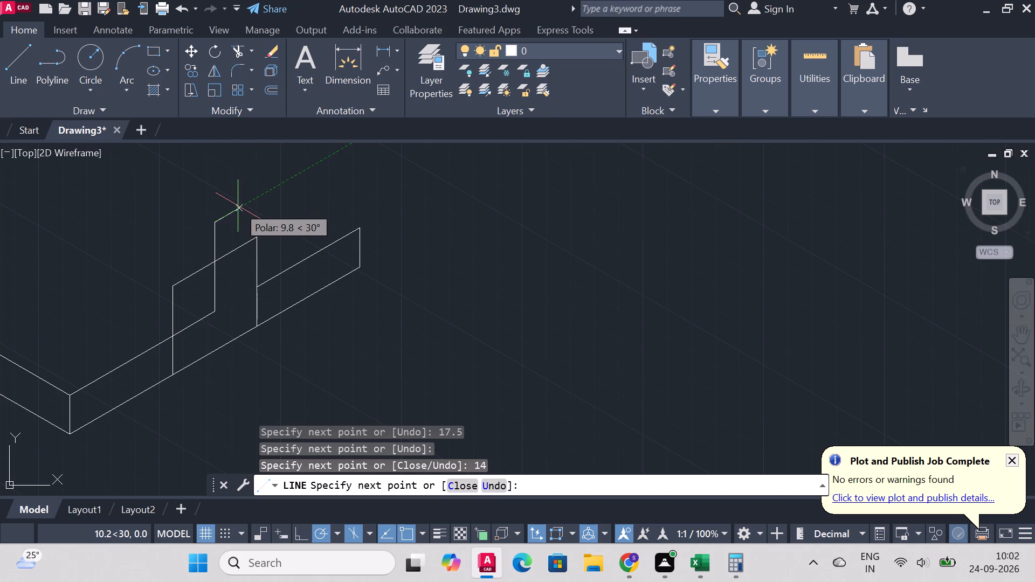
pyautogui.write('12')
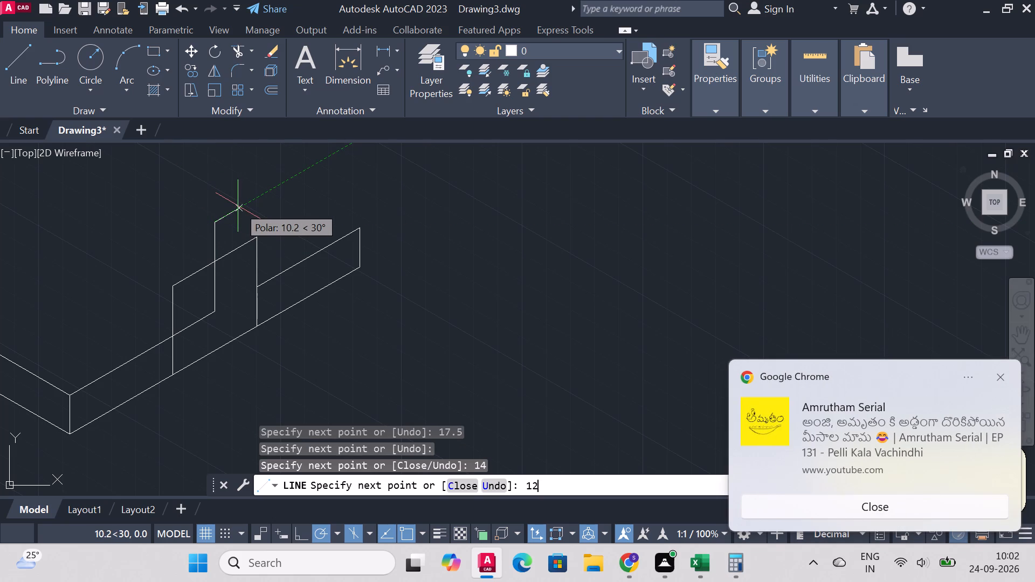
pyautogui.write('.5')
pyautogui.press('Return')
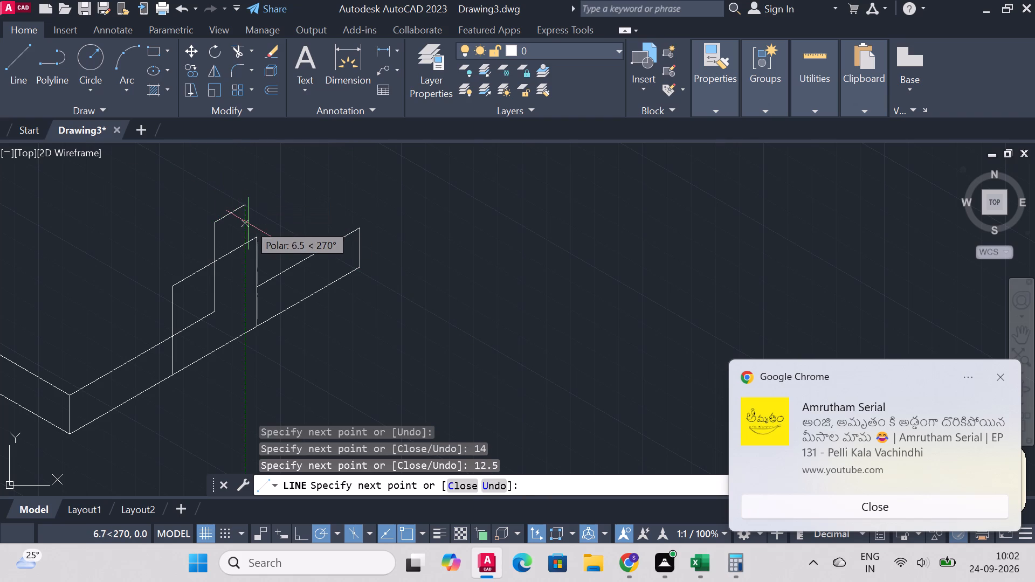
pyautogui.rightClick(249, 224)
pyautogui.click(296, 233)
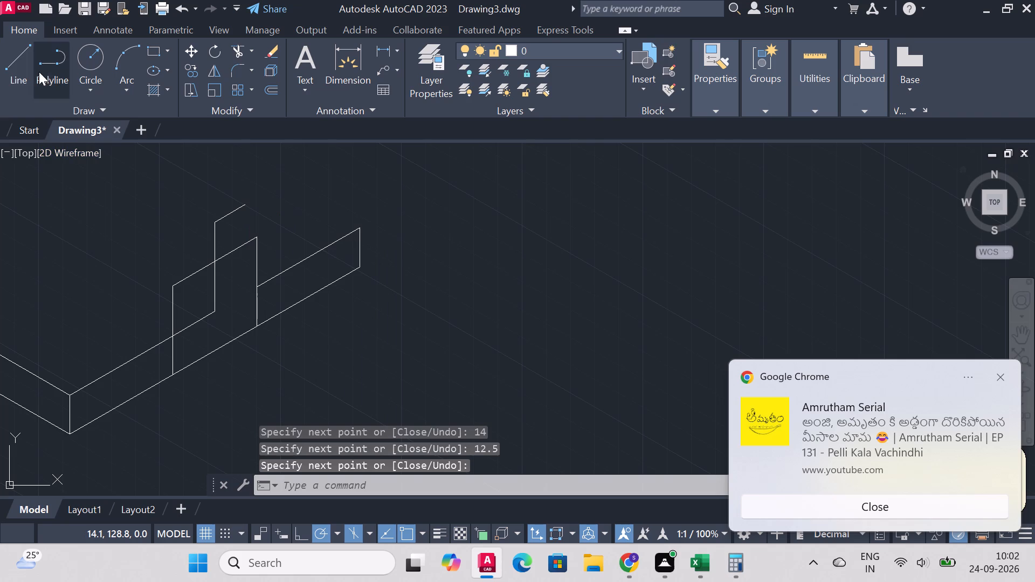
# Draw a 12.5 mm line along 210° from the top of the central vertical guide and dismiss the browser notification.
pyautogui.click(16, 65)
pyautogui.click(219, 225)
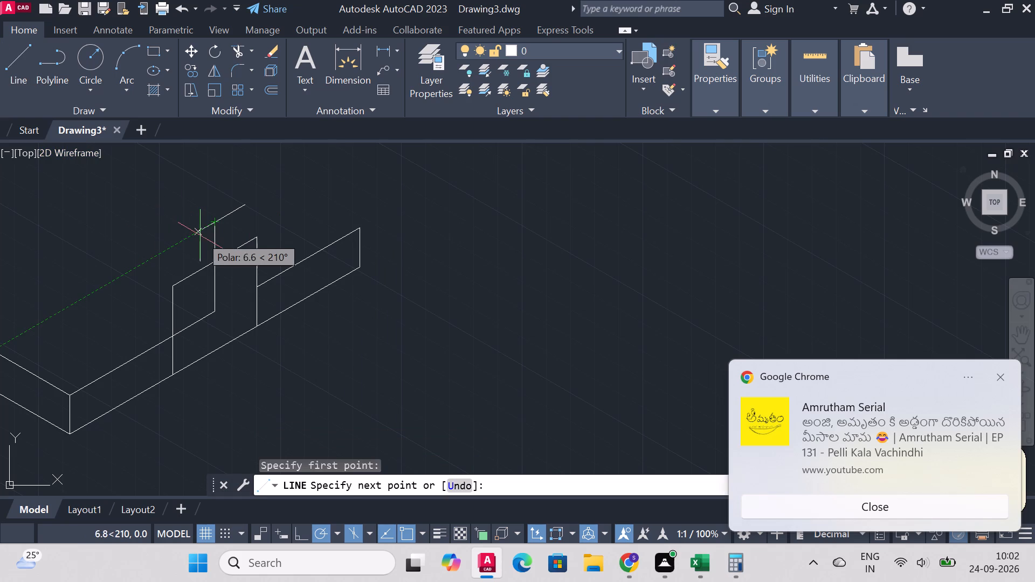
pyautogui.write('12.5')
pyautogui.press('Return')
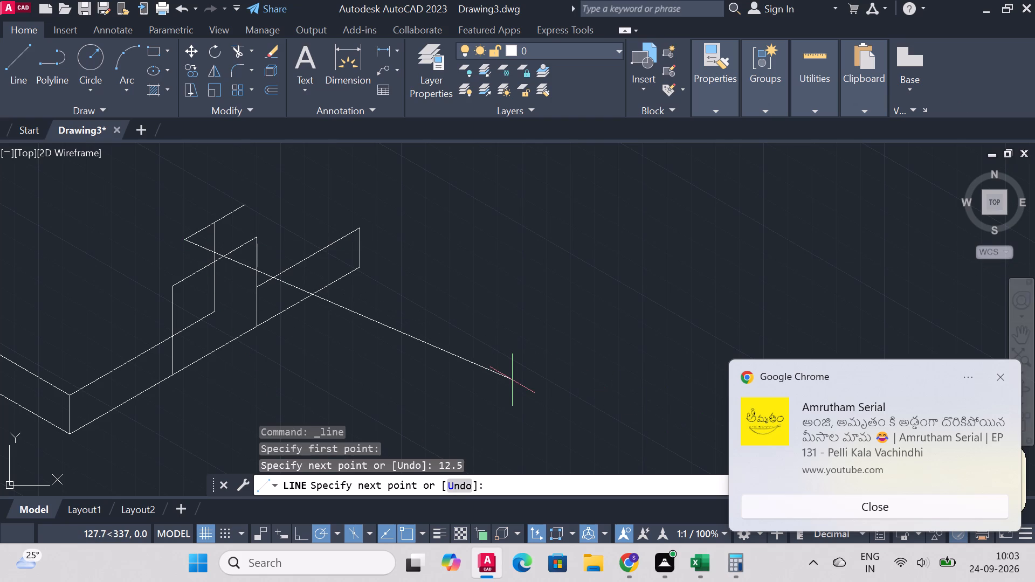
pyautogui.press('Escape')
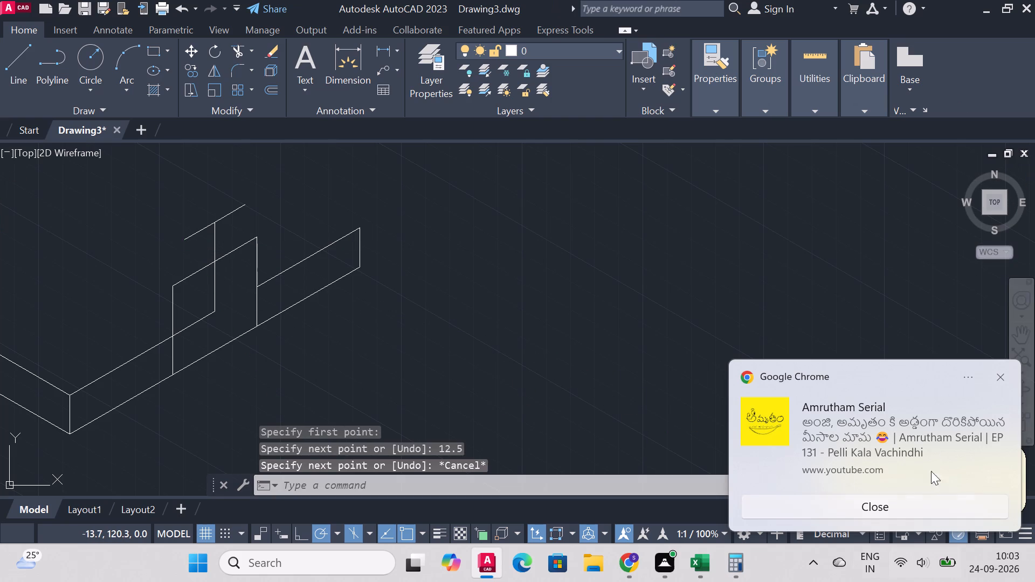
pyautogui.click(1004, 378)
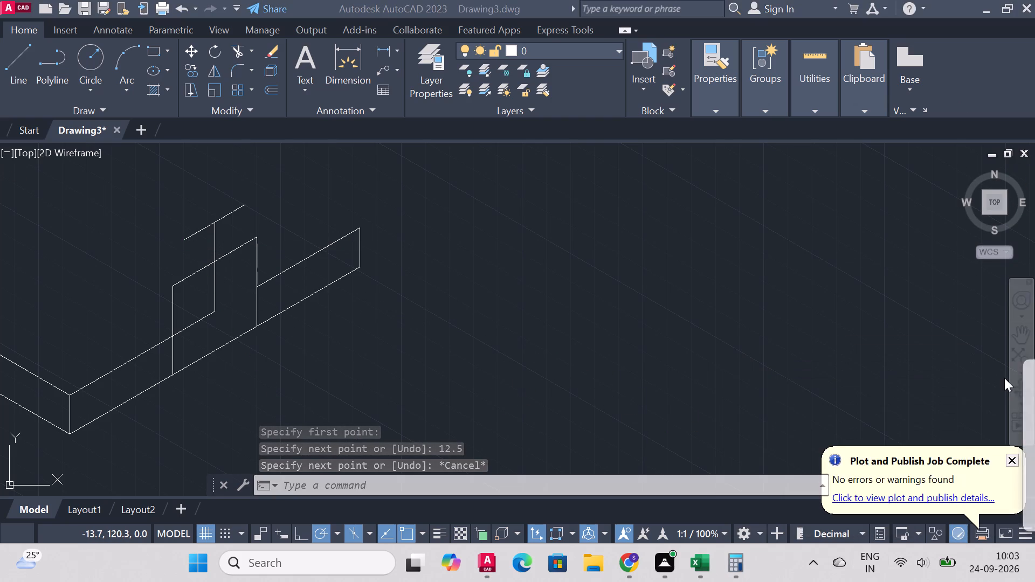
# Trim away the 17.5 mm guide line and the central vertical guide, leaving only the sloping line above the block.
pyautogui.click(240, 53)
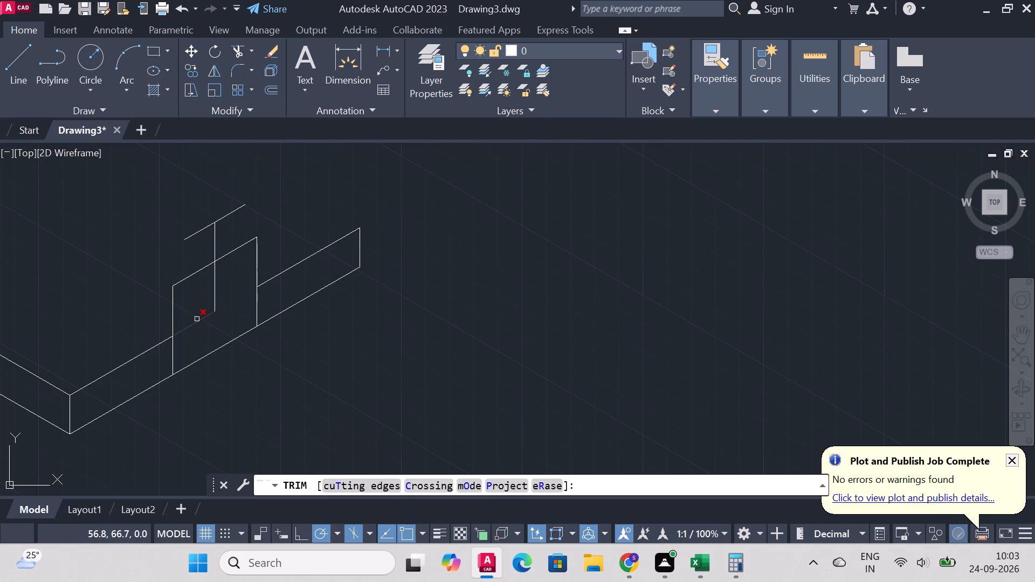
pyautogui.click(197, 319)
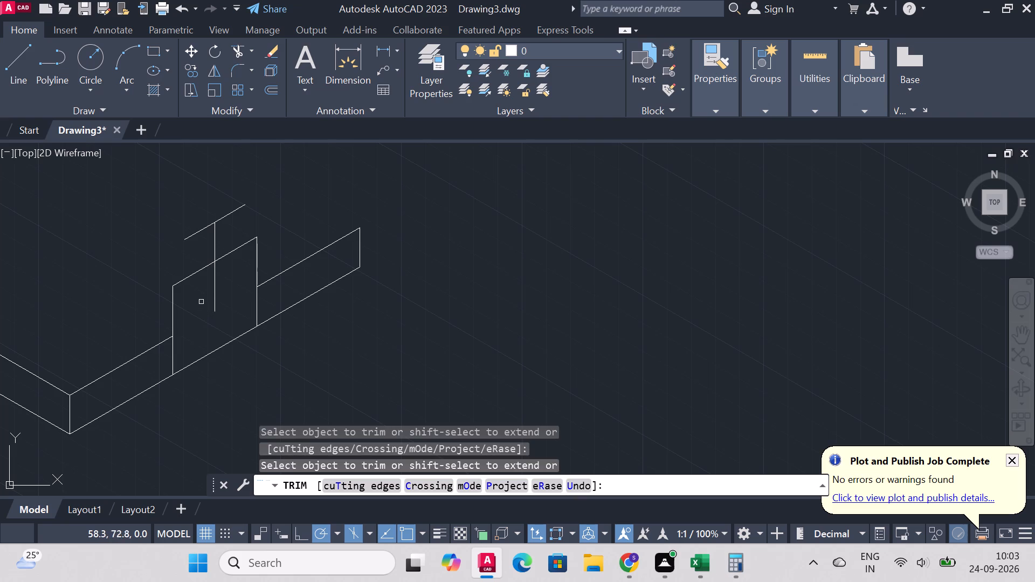
pyautogui.click(216, 283)
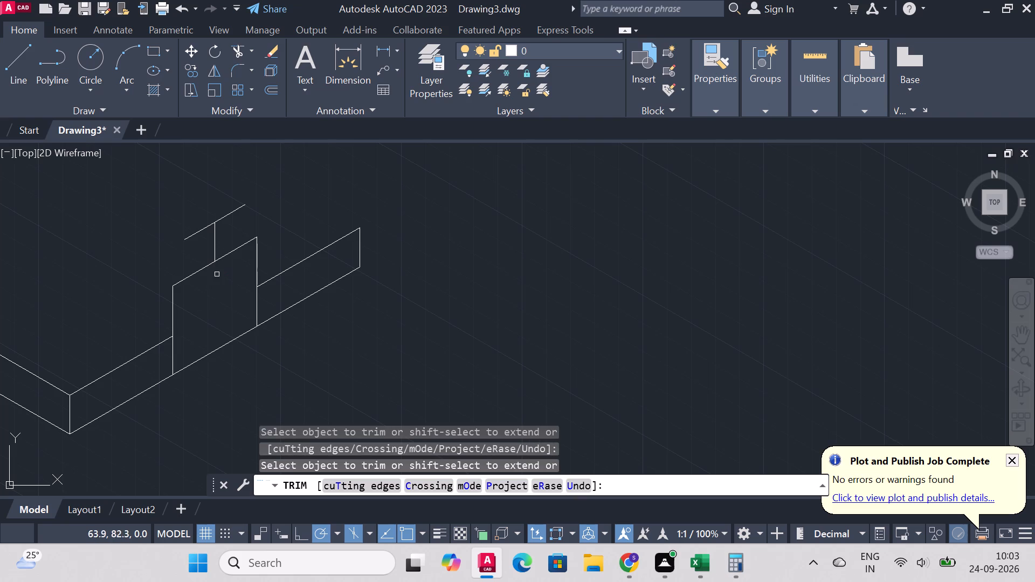
pyautogui.click(214, 246)
pyautogui.scroll(-1, 405, 384)
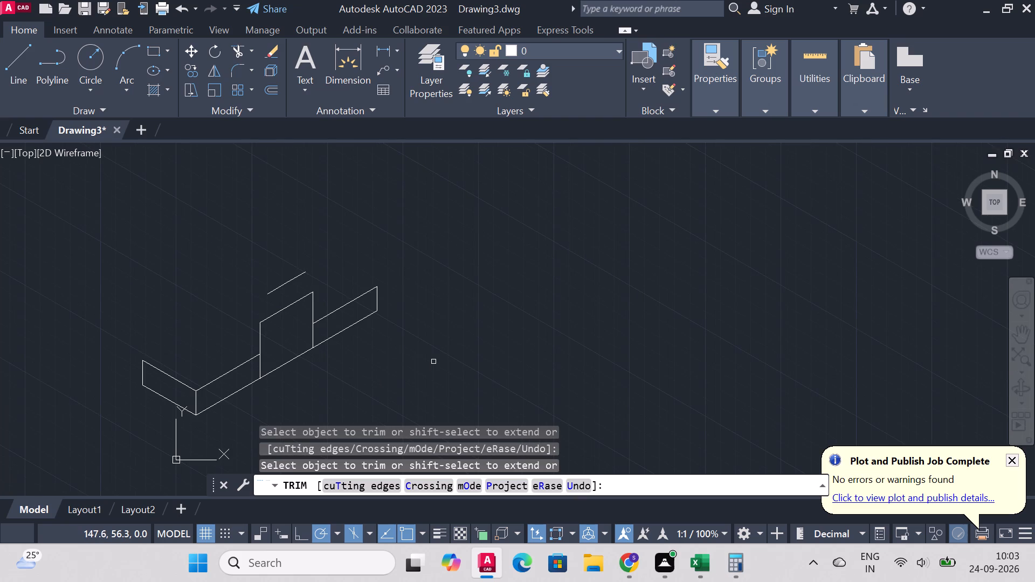
pyautogui.scroll(-1, 373, 314)
pyautogui.scroll(2, 362, 251)
pyautogui.scroll(-1, 363, 253)
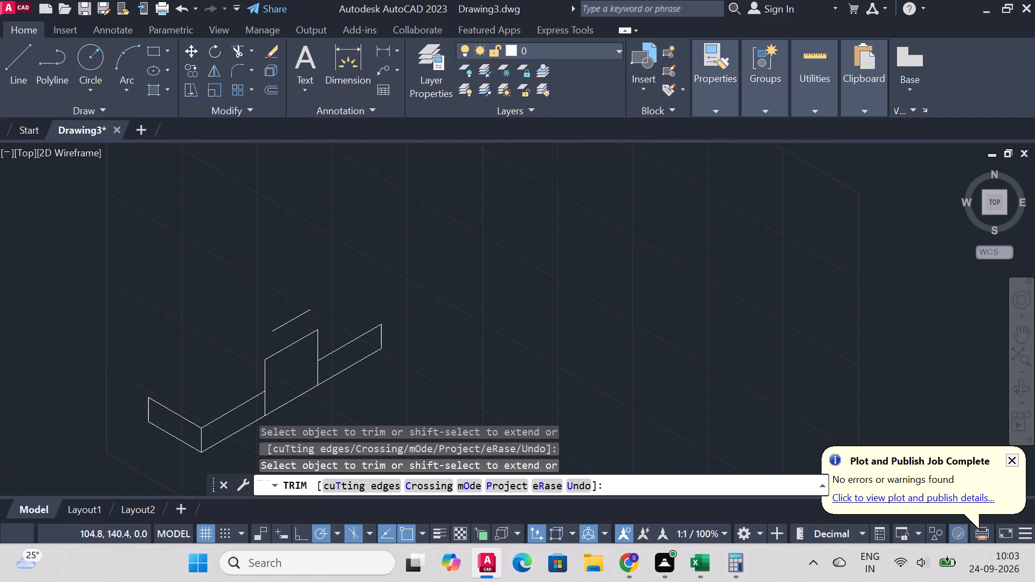
# Trim away both halves of the leftover sloping line above the raised block.
pyautogui.click(9, 50)
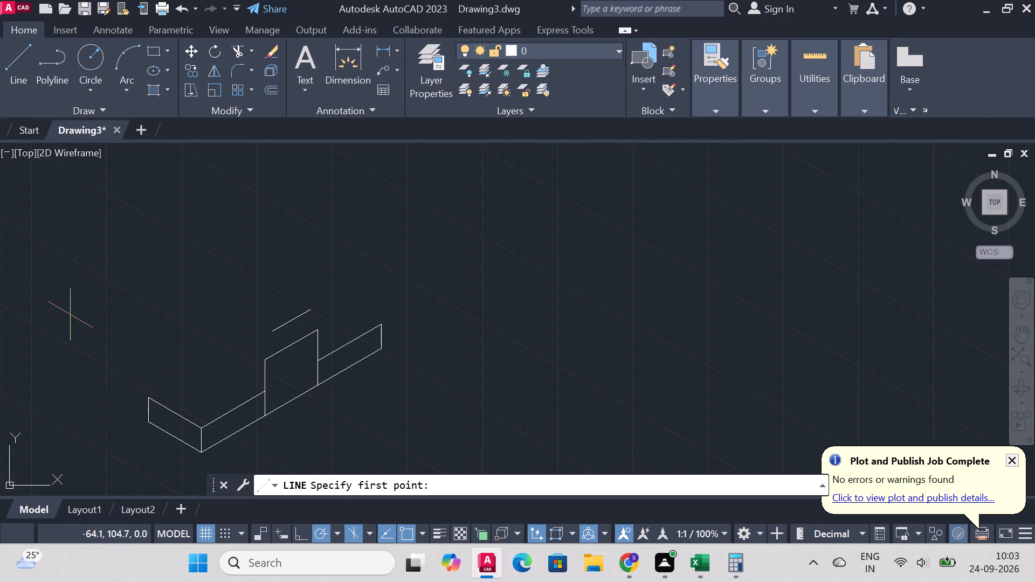
pyautogui.scroll(2, 334, 287)
pyautogui.scroll(-2, 335, 292)
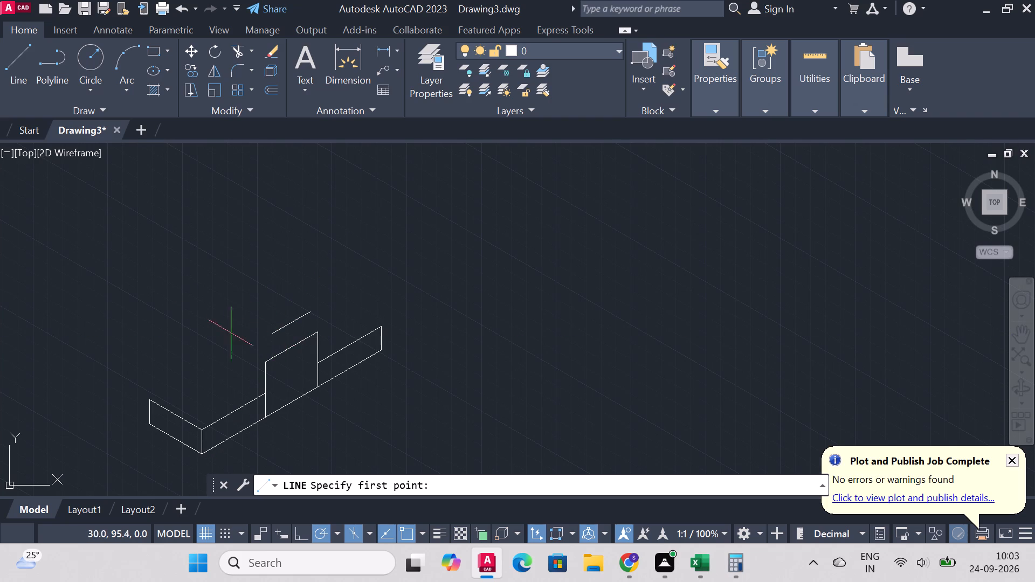
pyautogui.click(241, 53)
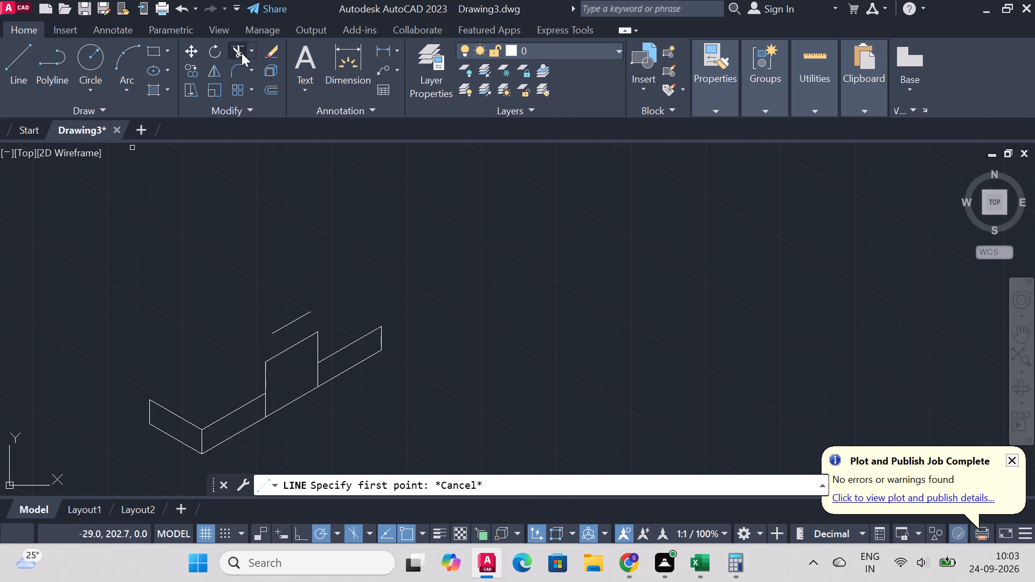
pyautogui.click(278, 330)
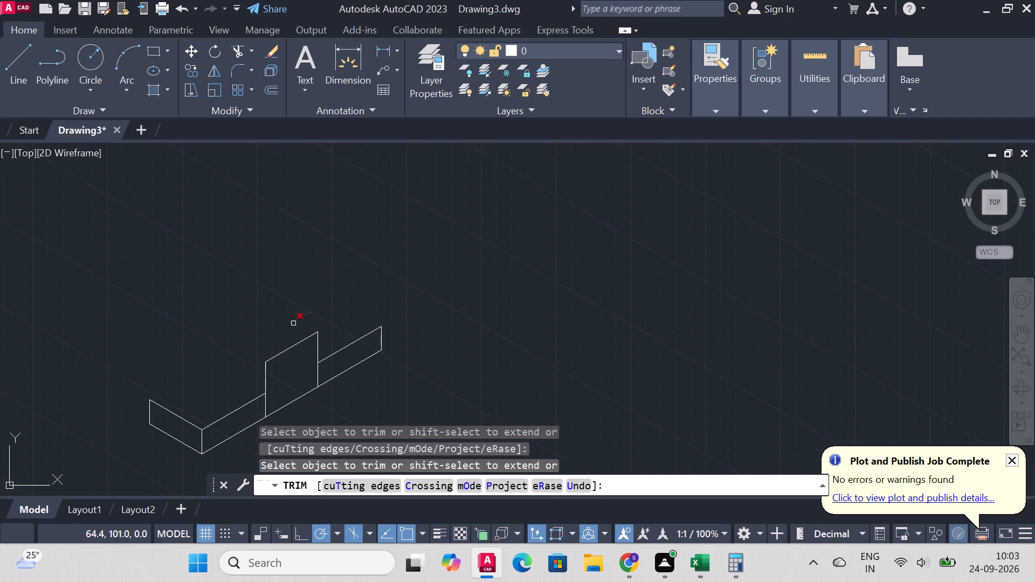
pyautogui.click(299, 318)
pyautogui.rightClick(238, 272)
pyautogui.click(280, 287)
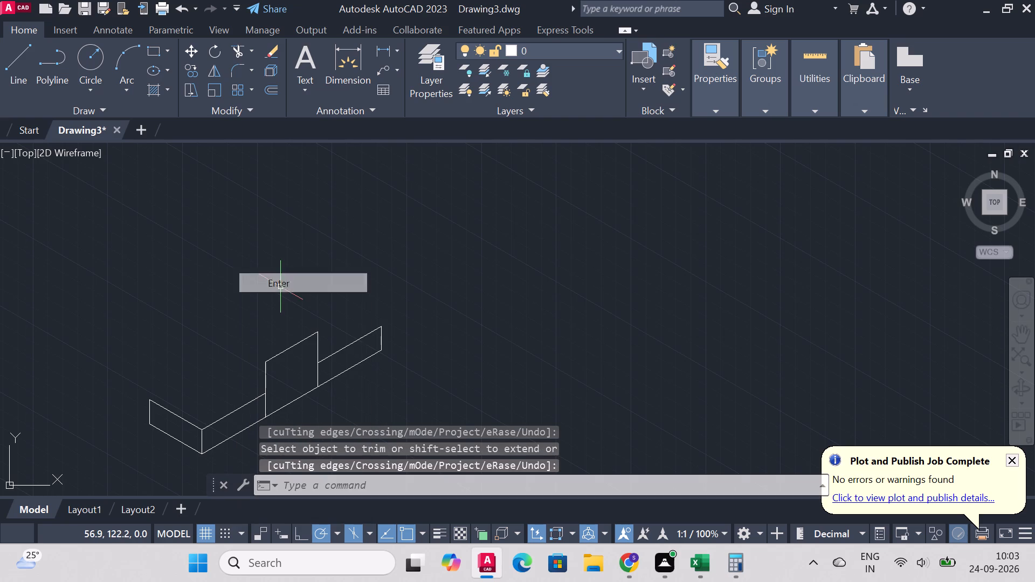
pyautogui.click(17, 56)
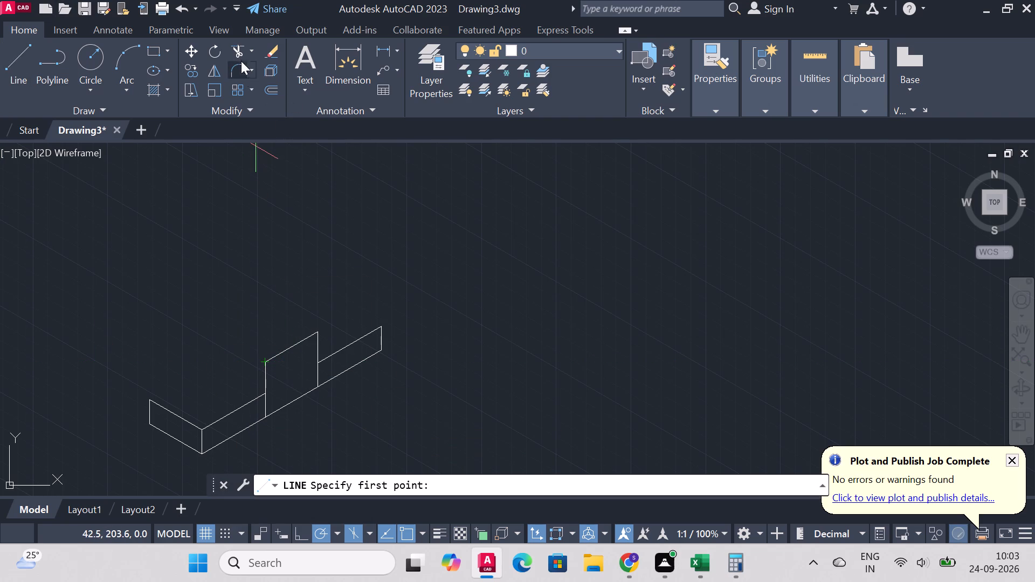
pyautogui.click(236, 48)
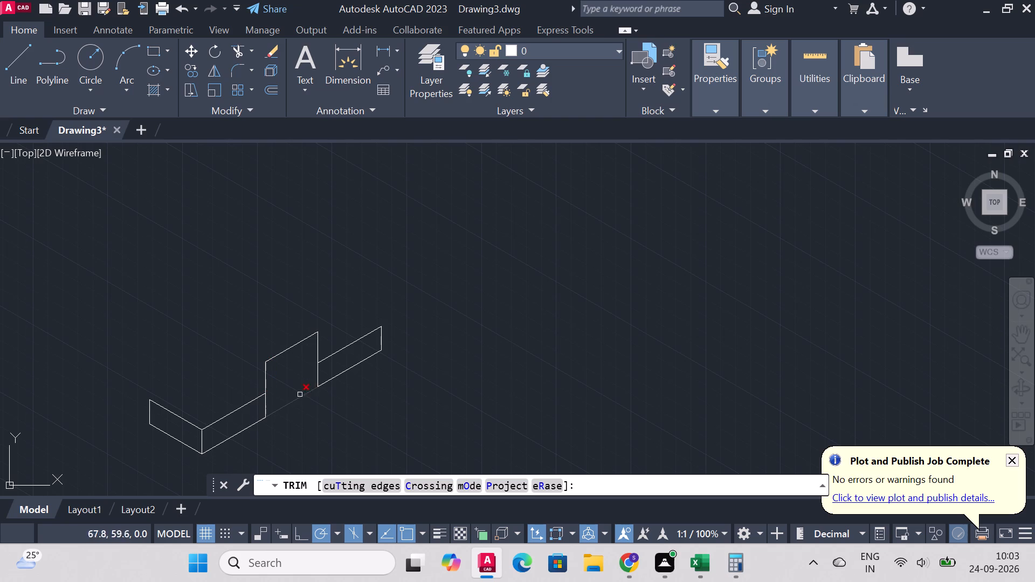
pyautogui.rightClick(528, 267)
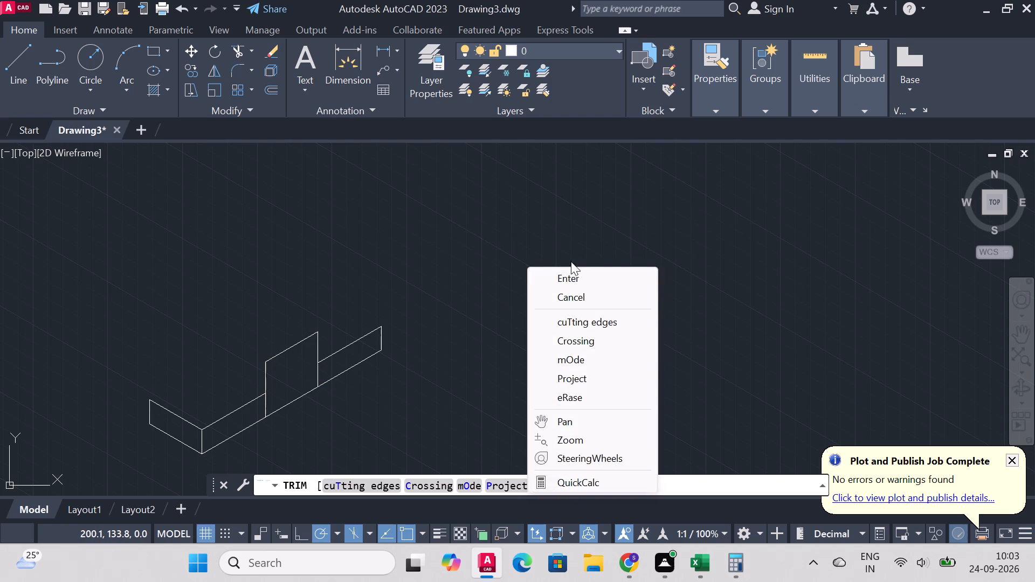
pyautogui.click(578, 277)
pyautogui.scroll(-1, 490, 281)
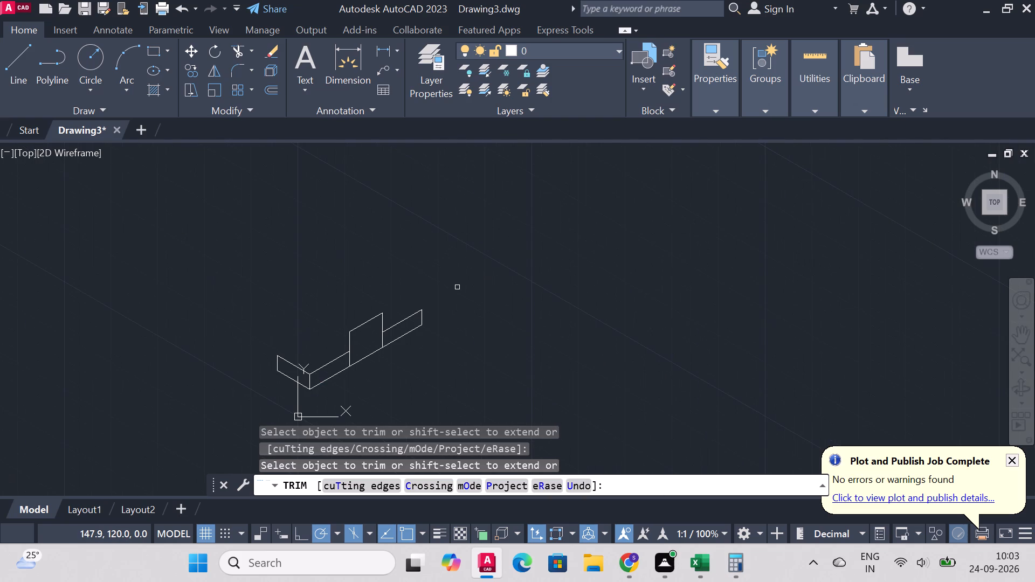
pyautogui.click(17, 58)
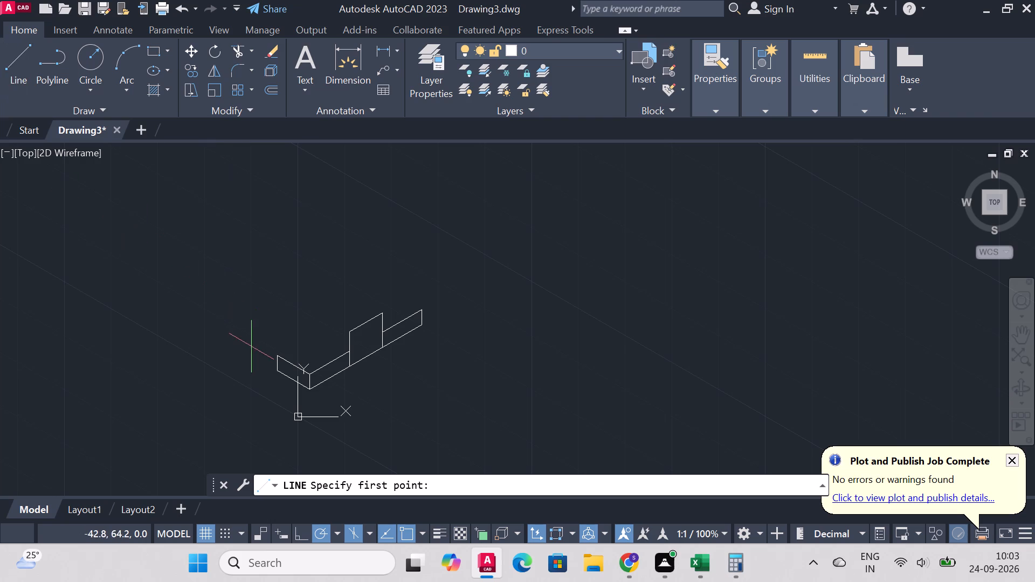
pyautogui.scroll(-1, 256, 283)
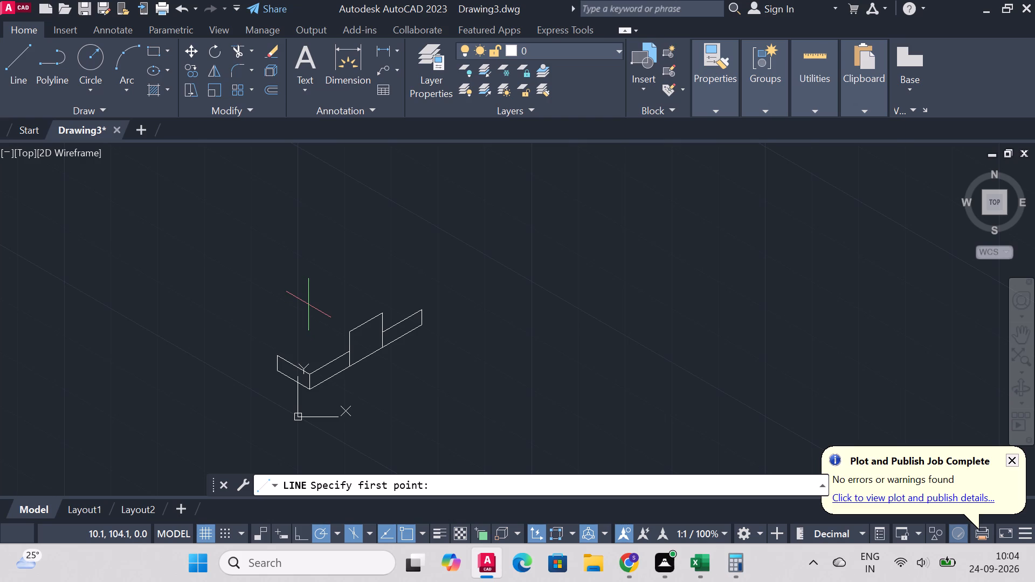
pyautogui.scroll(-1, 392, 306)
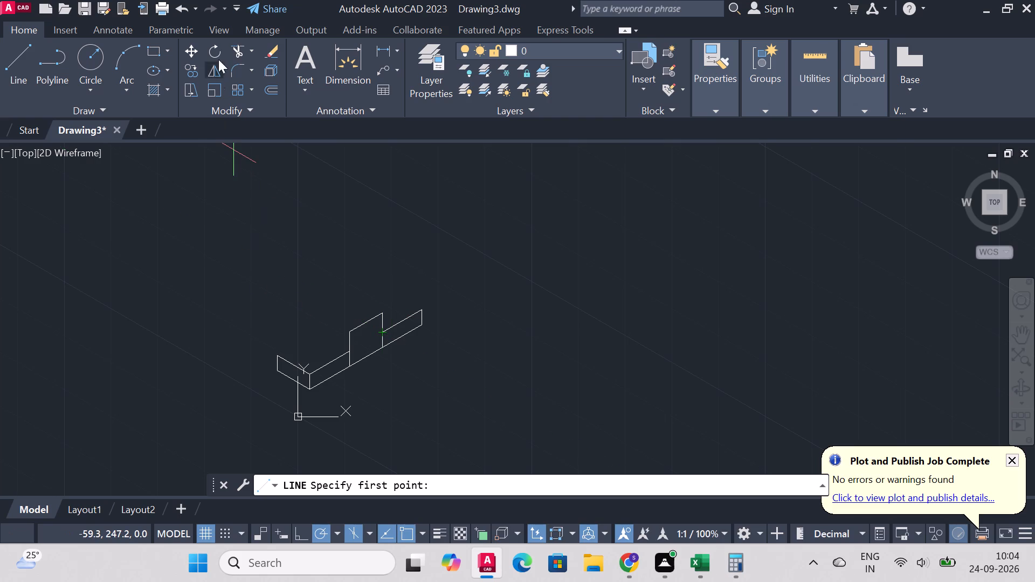
# Measure the raised block's lower edge between its two lower corners, and check the half-length in Calculator.
pyautogui.click(354, 56)
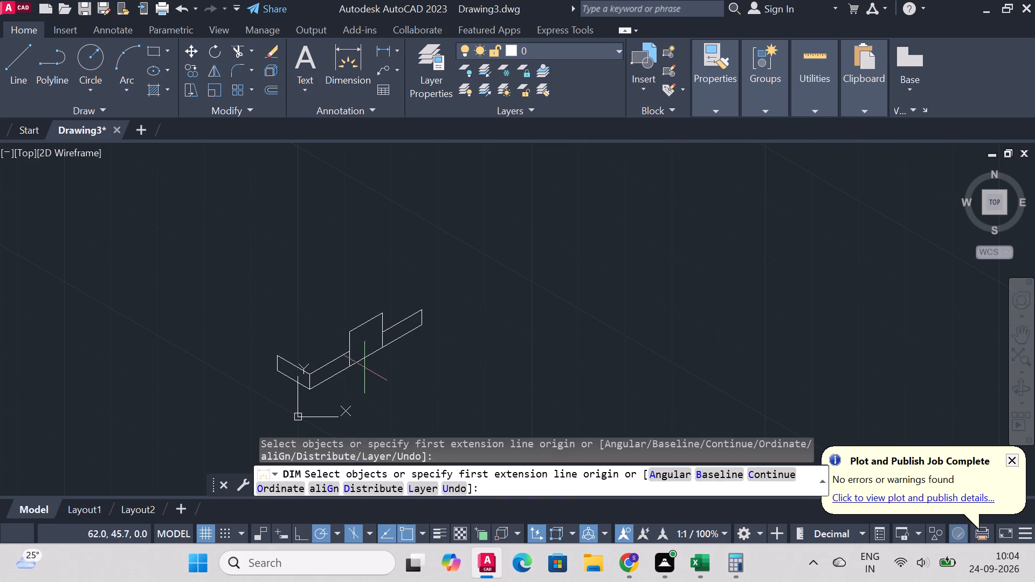
pyautogui.scroll(-3, 381, 326)
pyautogui.scroll(2, 347, 398)
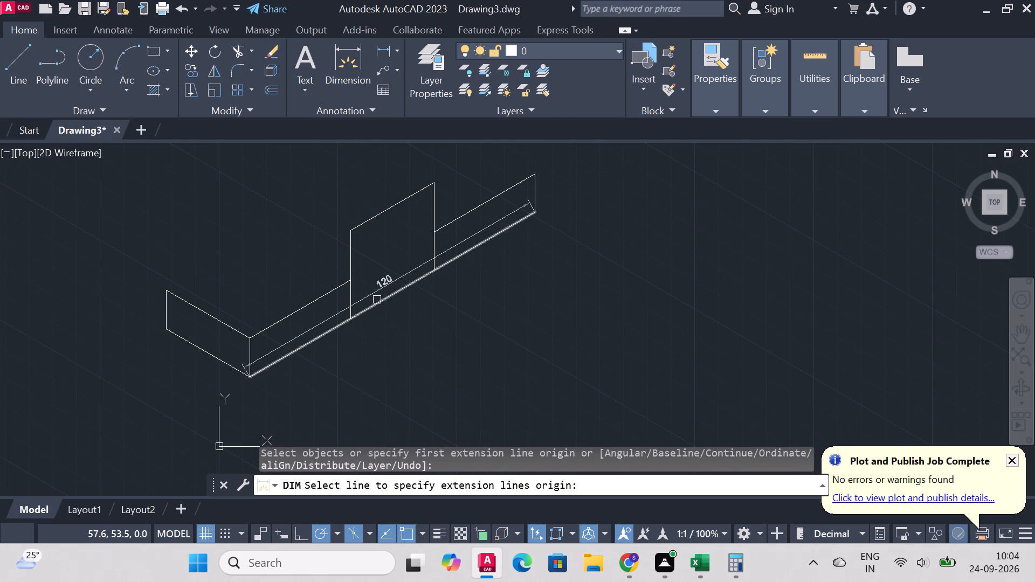
pyautogui.click(352, 318)
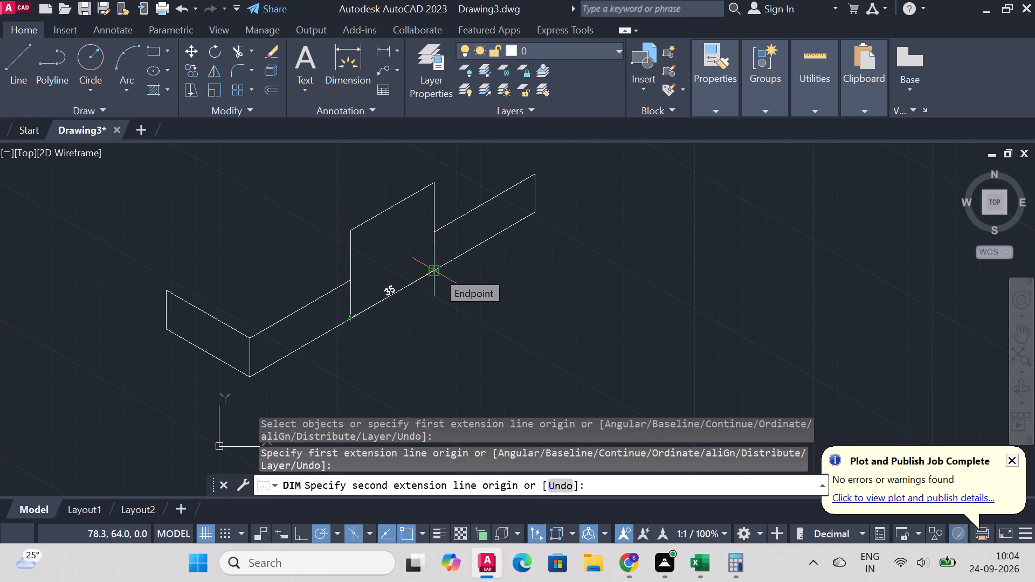
pyautogui.rightClick(437, 272)
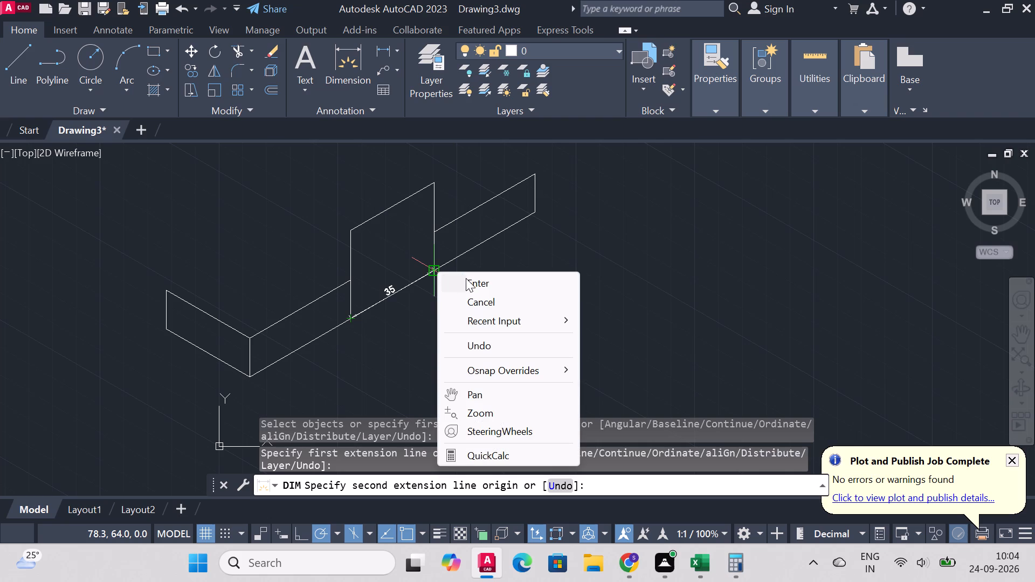
pyautogui.click(466, 279)
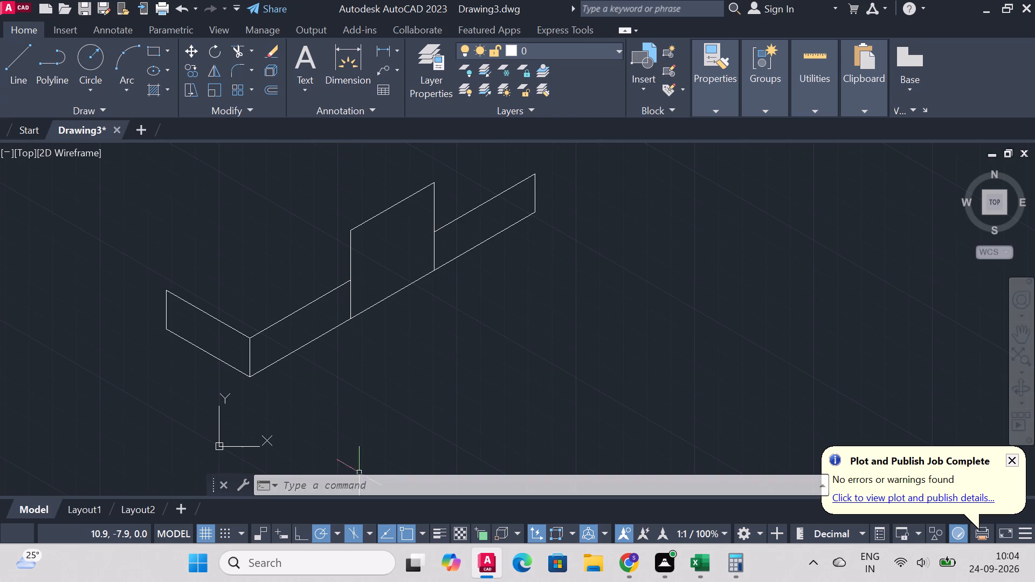
pyautogui.click(744, 572)
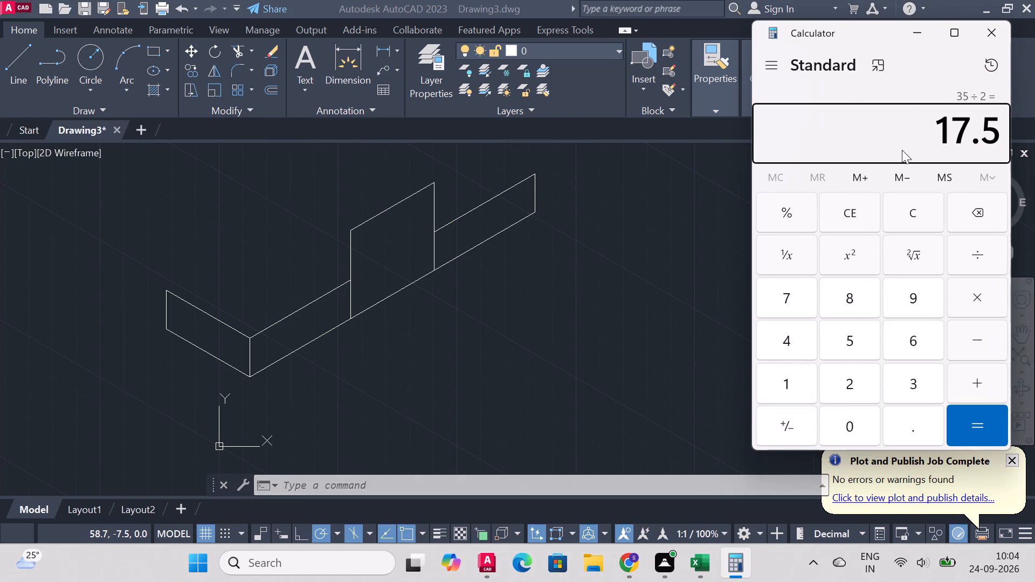
pyautogui.click(908, 34)
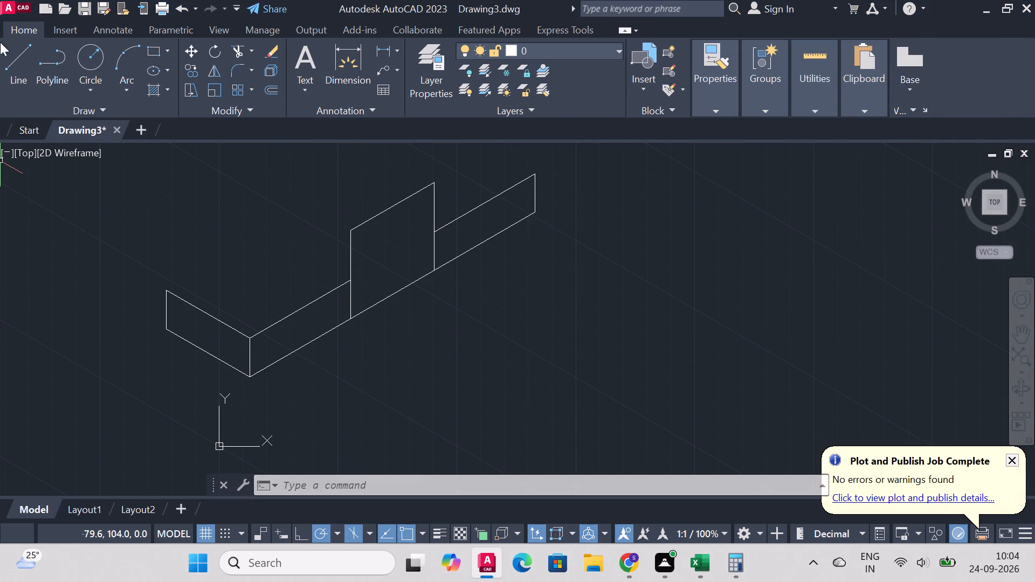
# Measure the raised block's lower edge again from its near lower corner to its far lower corner.
pyautogui.click(24, 46)
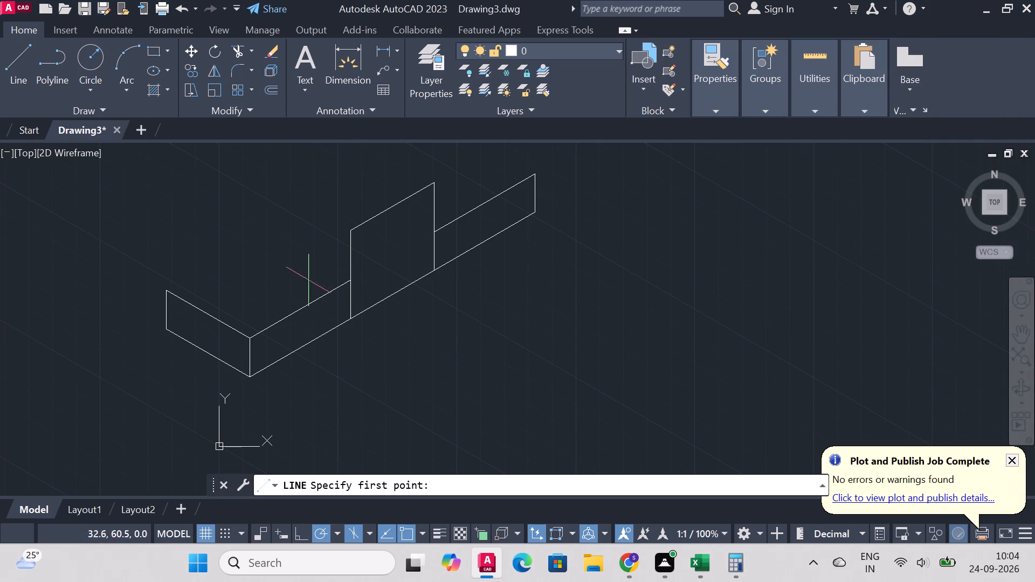
pyautogui.click(334, 59)
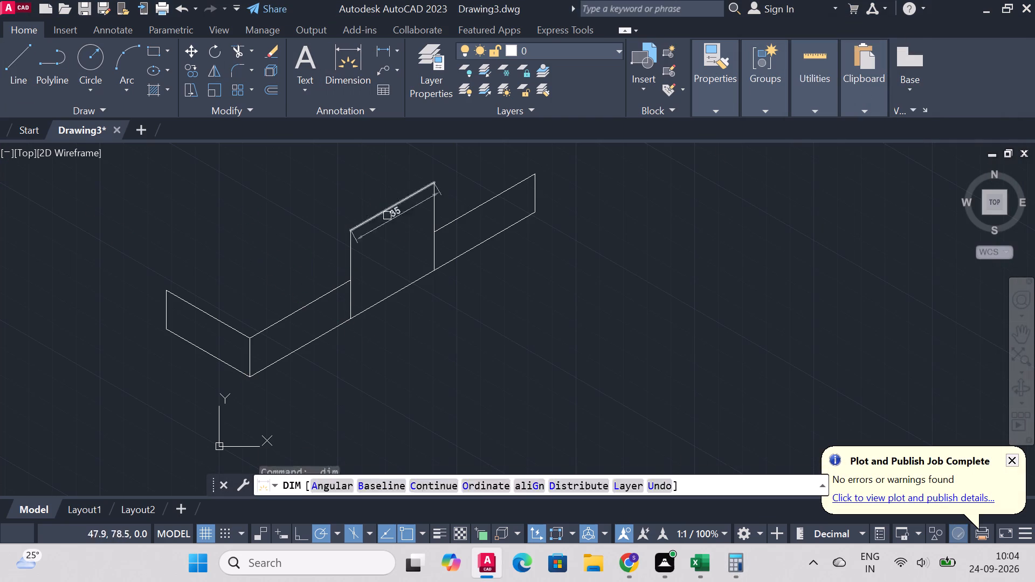
pyautogui.click(348, 316)
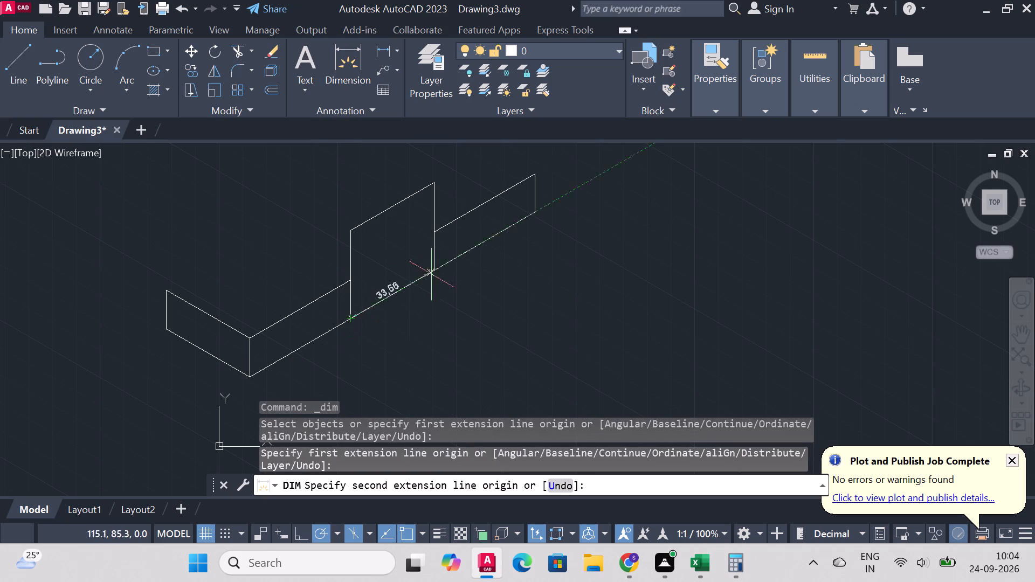
pyautogui.rightClick(428, 271)
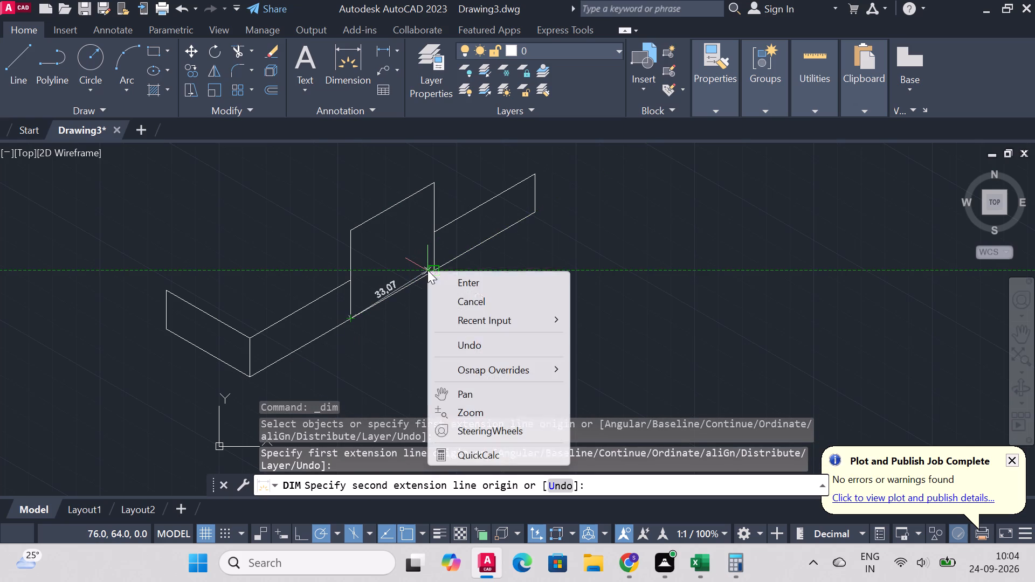
pyautogui.click(456, 301)
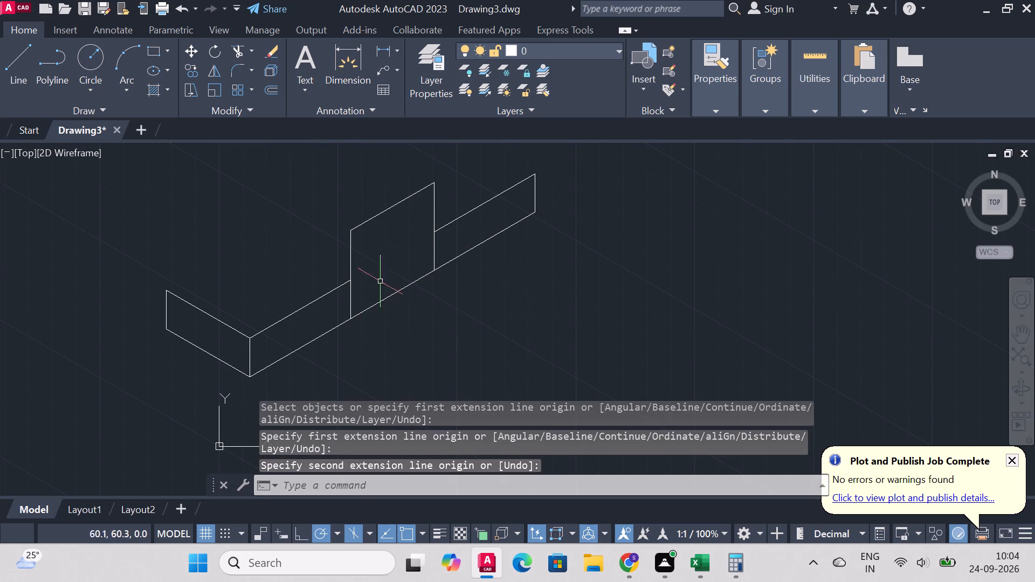
pyautogui.click(348, 51)
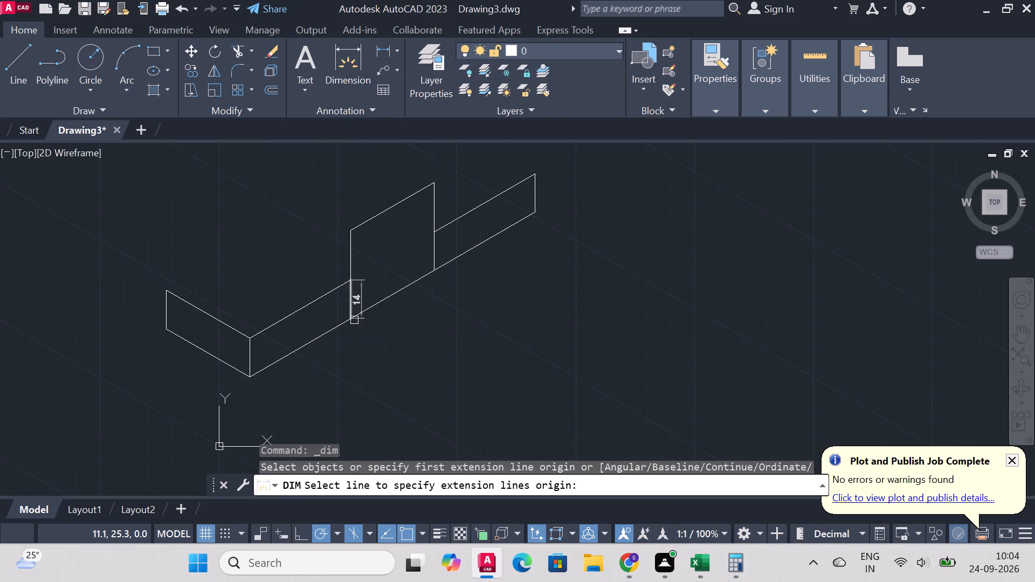
pyautogui.click(350, 316)
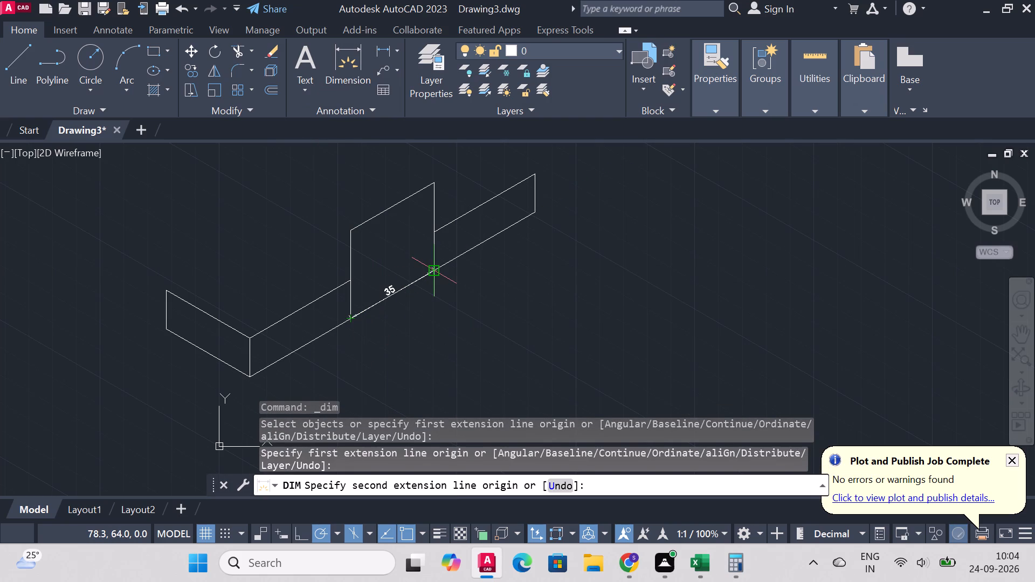
pyautogui.rightClick(433, 268)
pyautogui.click(457, 273)
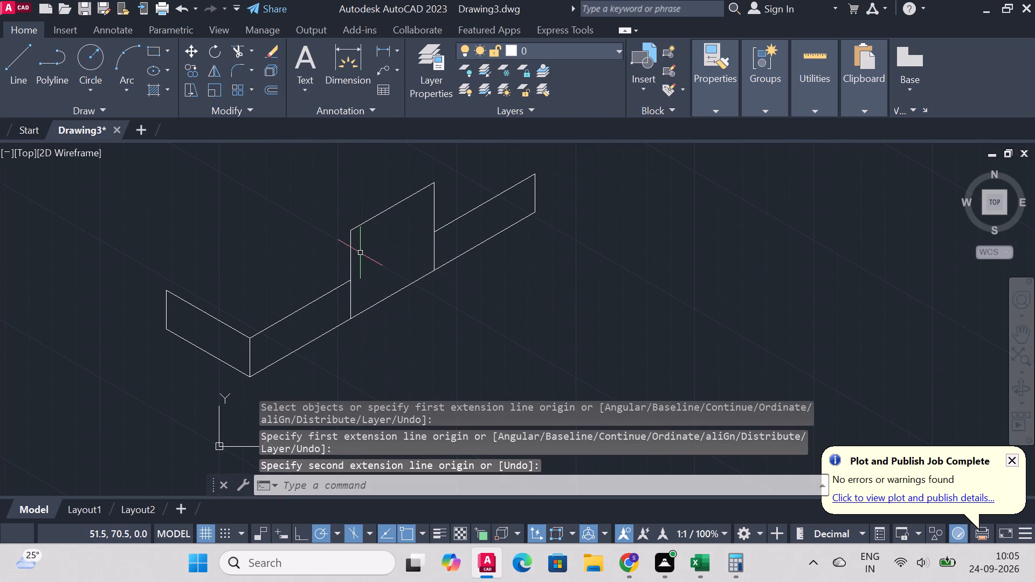
# Draw a line 17.5 mm along the raised block's lower edge from its near corner, continuing vertically to the block's upper edge.
pyautogui.click(5, 55)
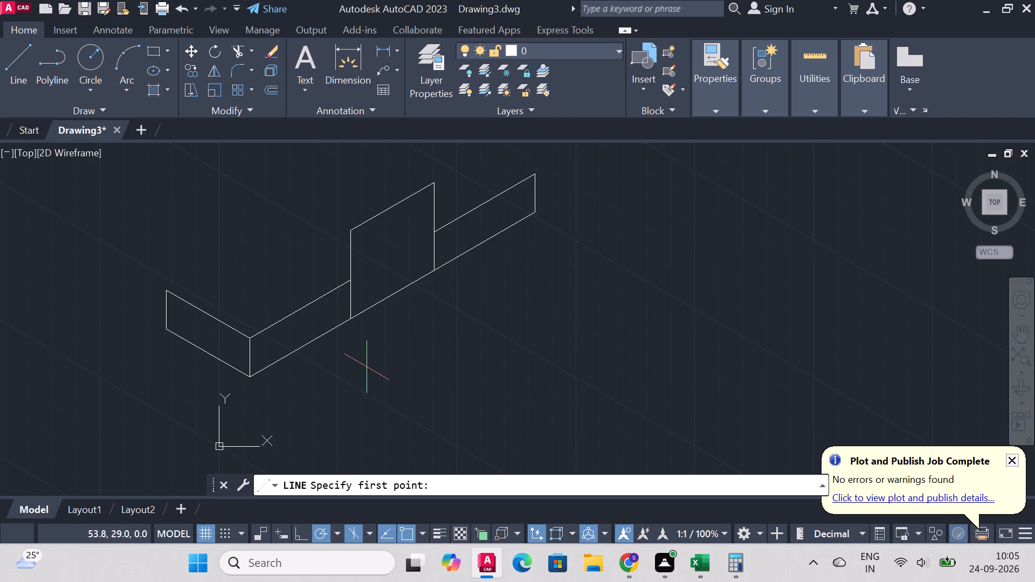
pyautogui.click(350, 320)
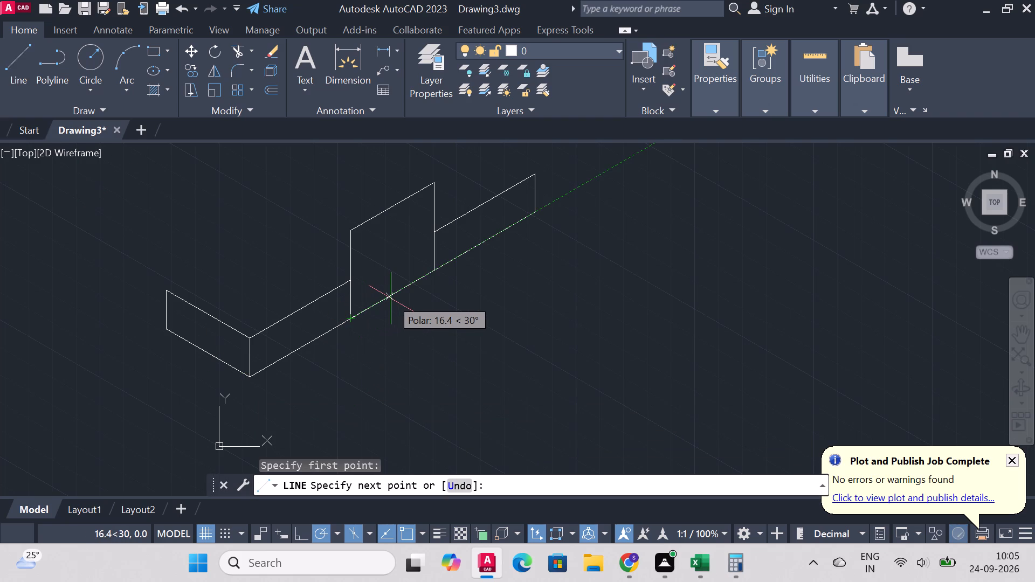
pyautogui.press('1')
pyautogui.press('7')
pyautogui.write('.5')
pyautogui.press('Return')
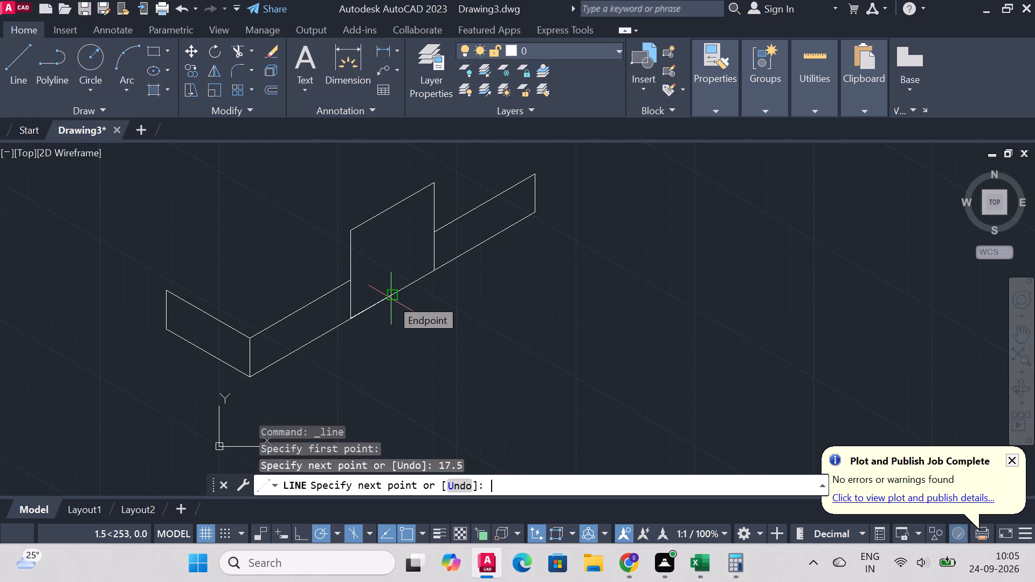
pyautogui.click(390, 210)
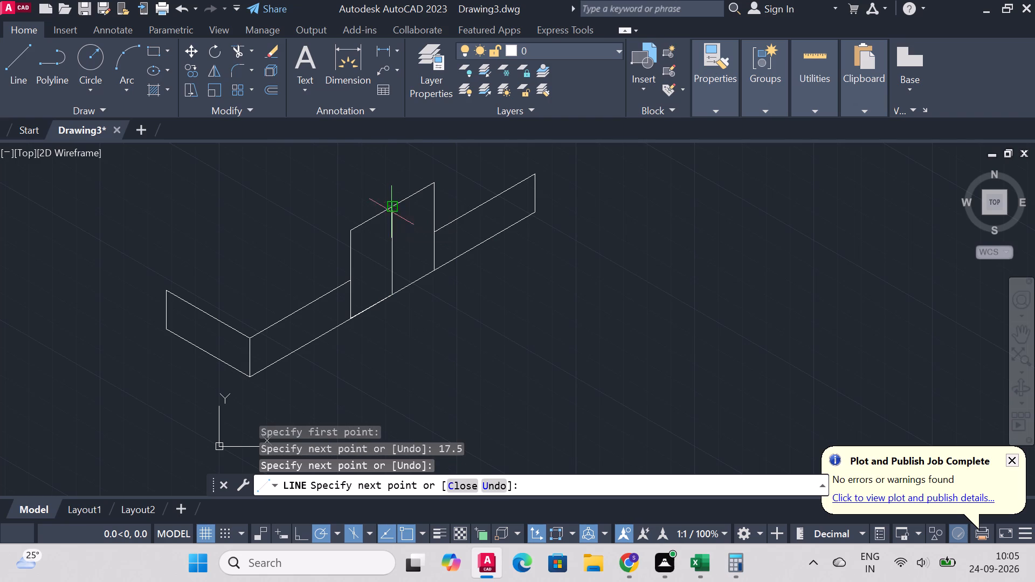
# Continue the centre line 14 mm above the raised block, and add a 12.5 mm segment at 210° from its top end.
pyautogui.scroll(-3, 391, 212)
pyautogui.scroll(2, 392, 199)
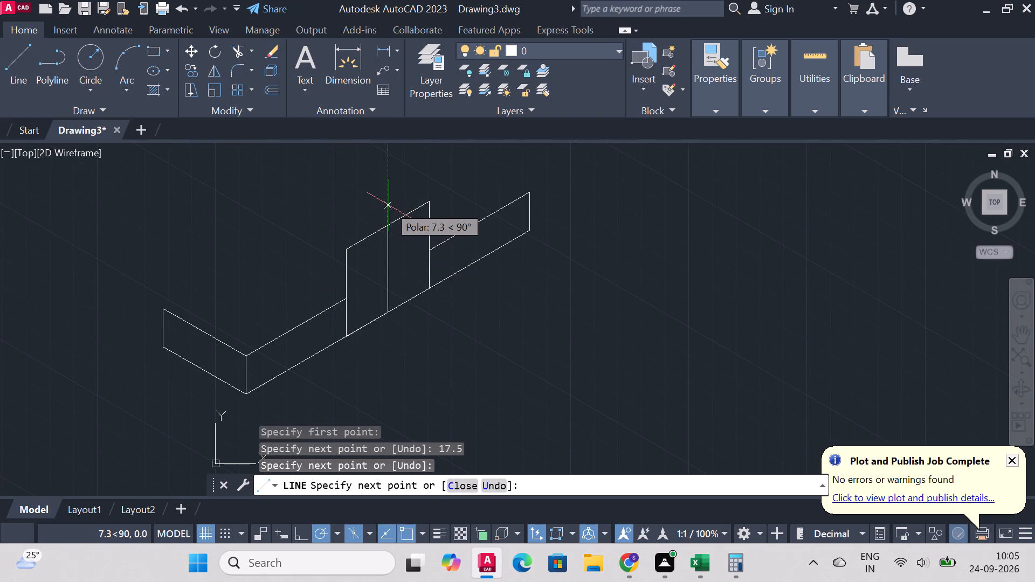
pyautogui.press('1')
pyautogui.press('4')
pyautogui.press('Return')
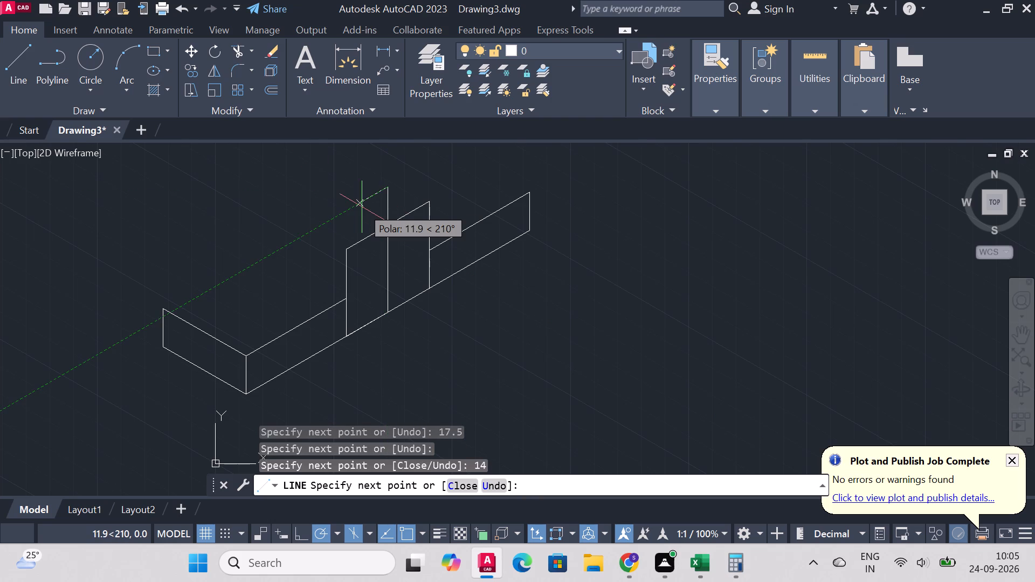
pyautogui.write('12')
pyautogui.press('.')
pyautogui.press('5')
pyautogui.press('Return')
pyautogui.rightClick(413, 212)
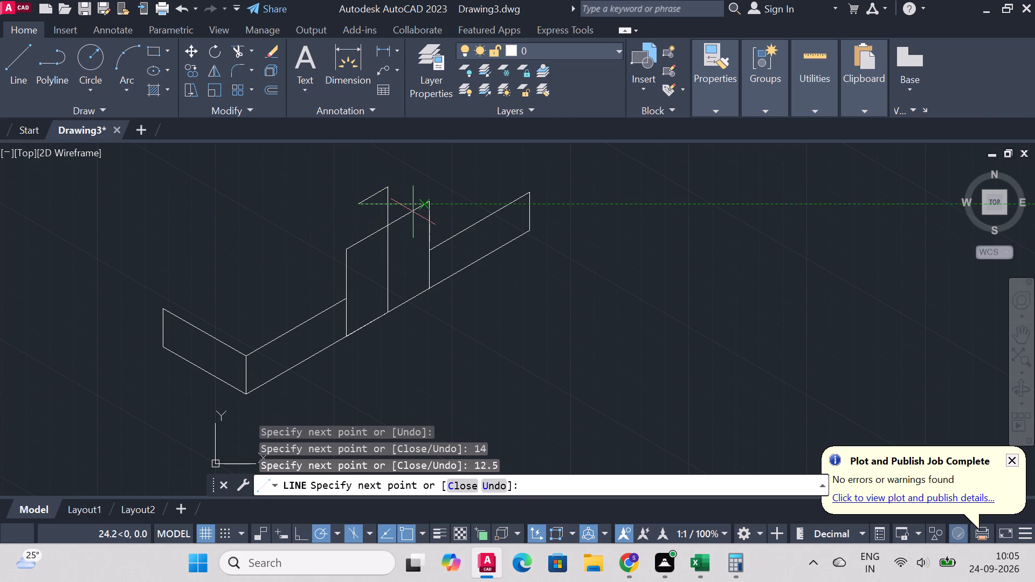
pyautogui.click(471, 221)
pyautogui.rightClick(763, 335)
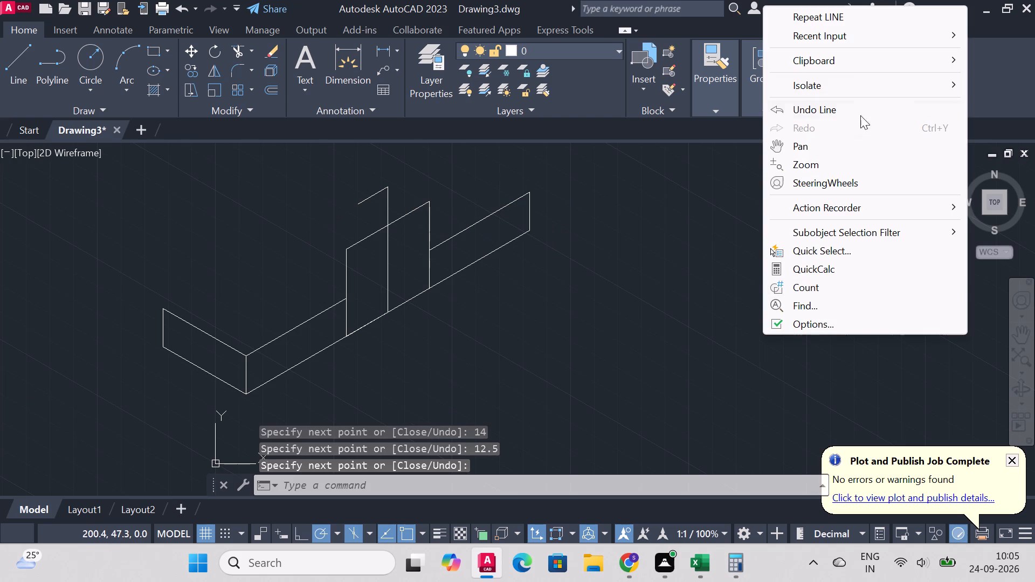
# Draw the other half of the upper edge, 12.5 mm at 30° from the top end of the centre line.
pyautogui.click(850, 20)
pyautogui.scroll(-1, 537, 300)
pyautogui.scroll(2, 492, 213)
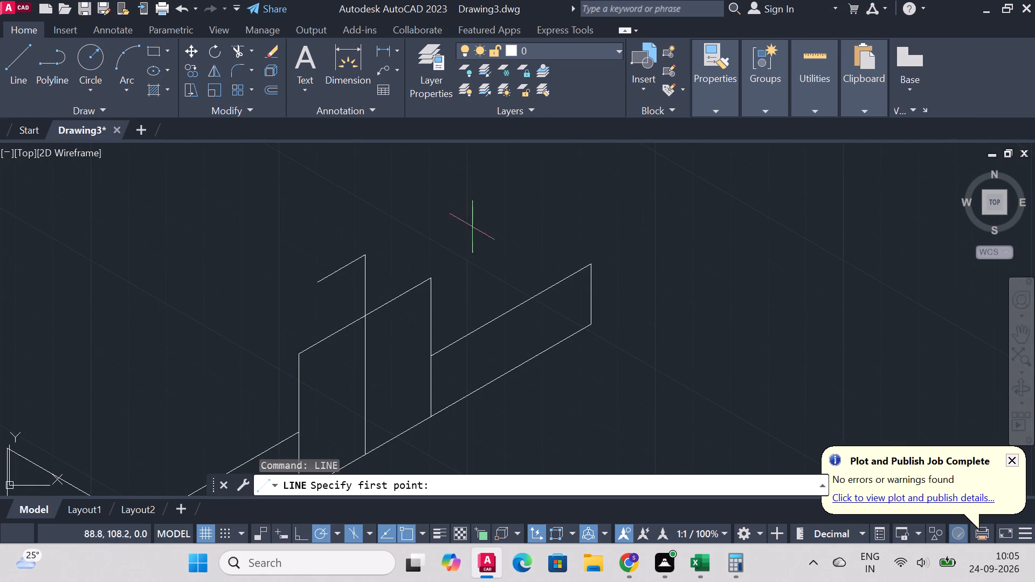
pyautogui.click(364, 253)
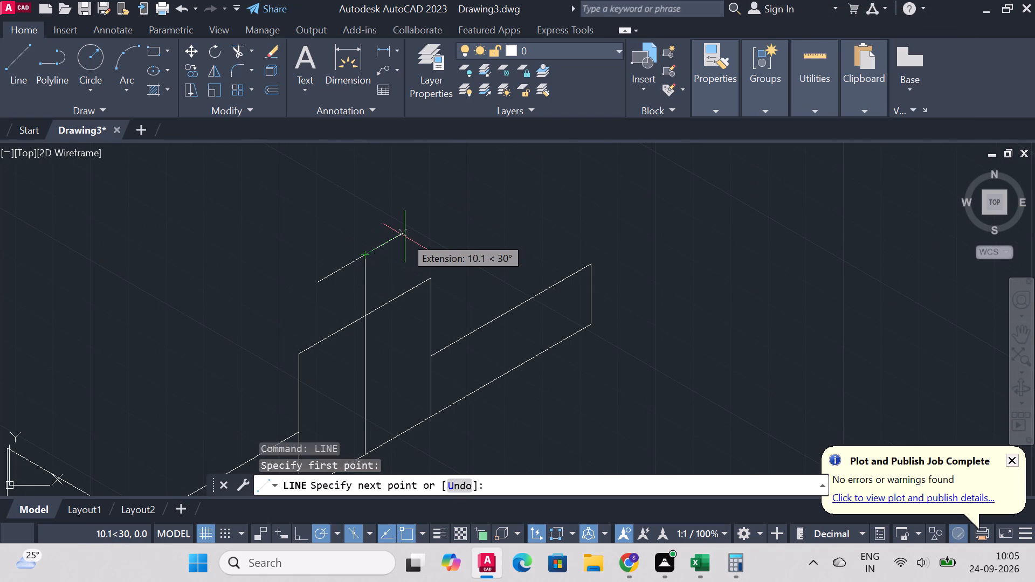
pyautogui.write('12')
pyautogui.press('.')
pyautogui.press('5')
pyautogui.press('Return')
pyautogui.scroll(-2, 429, 241)
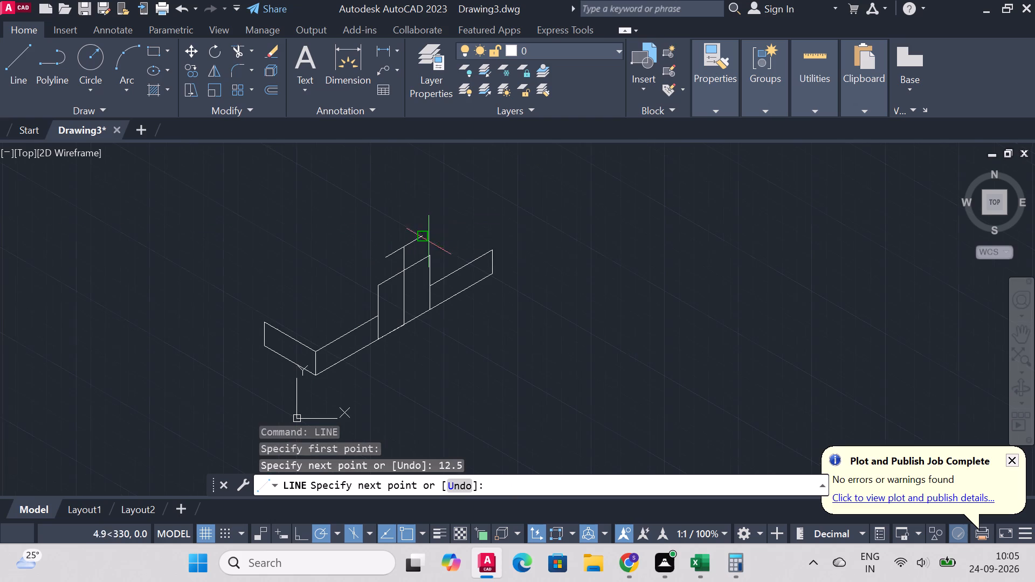
pyautogui.scroll(-3, 423, 213)
pyautogui.scroll(3, 415, 191)
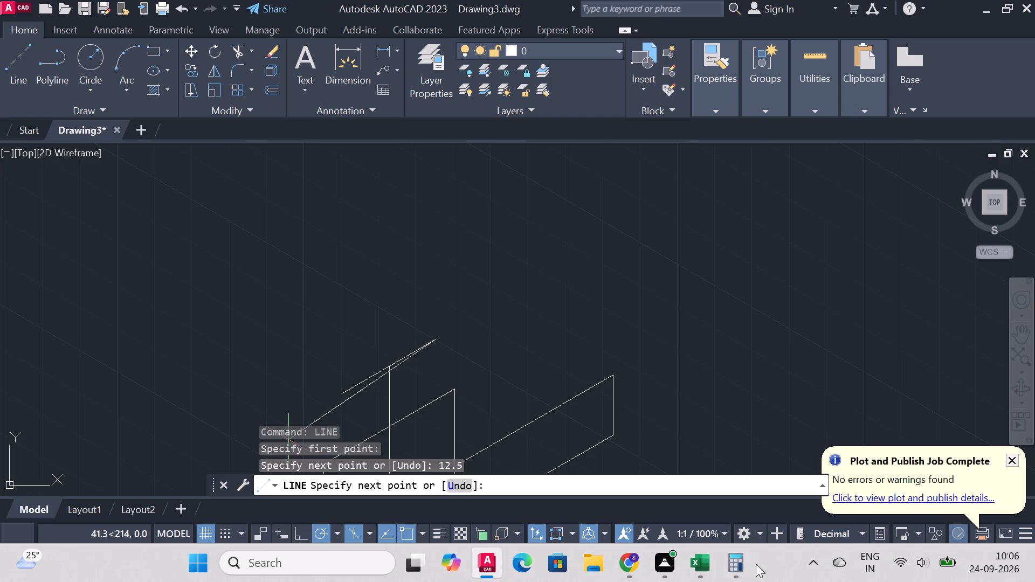
# Switch to Calculator and work out the remaining height as 60 minus 28, minus a further 14.
pyautogui.click(741, 564)
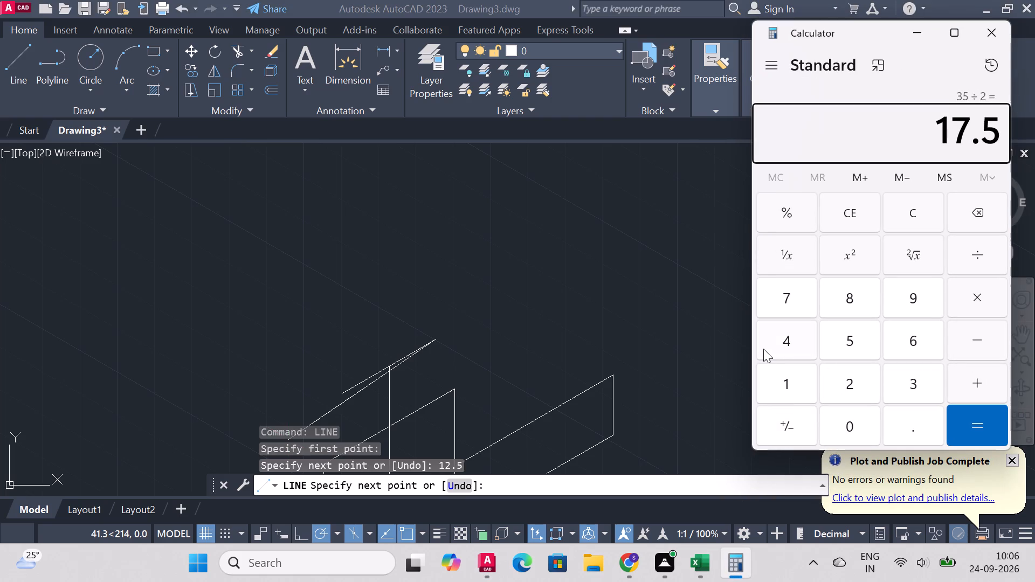
pyautogui.press('Escape')
pyautogui.write('60')
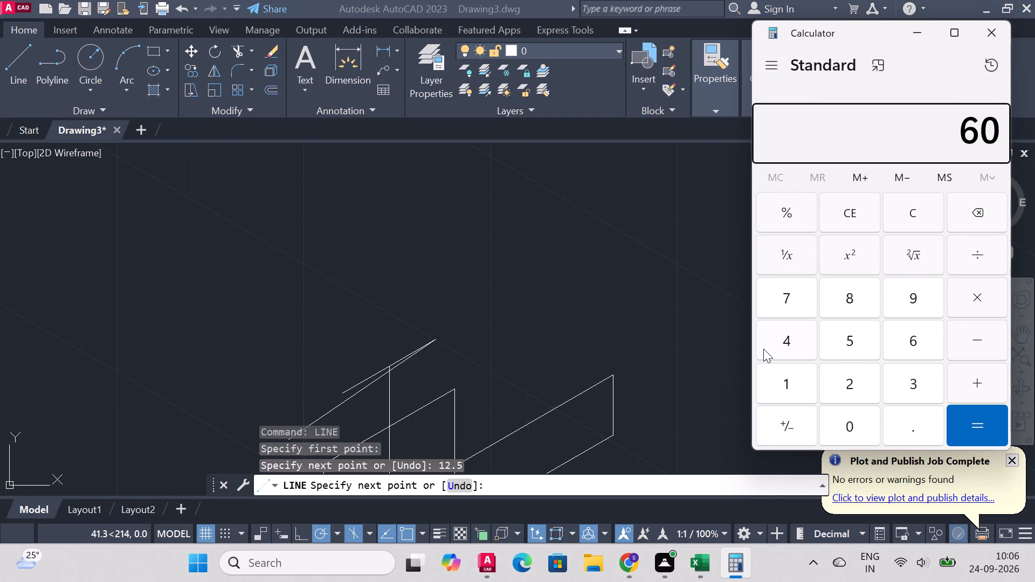
pyautogui.press('-')
pyautogui.write('28')
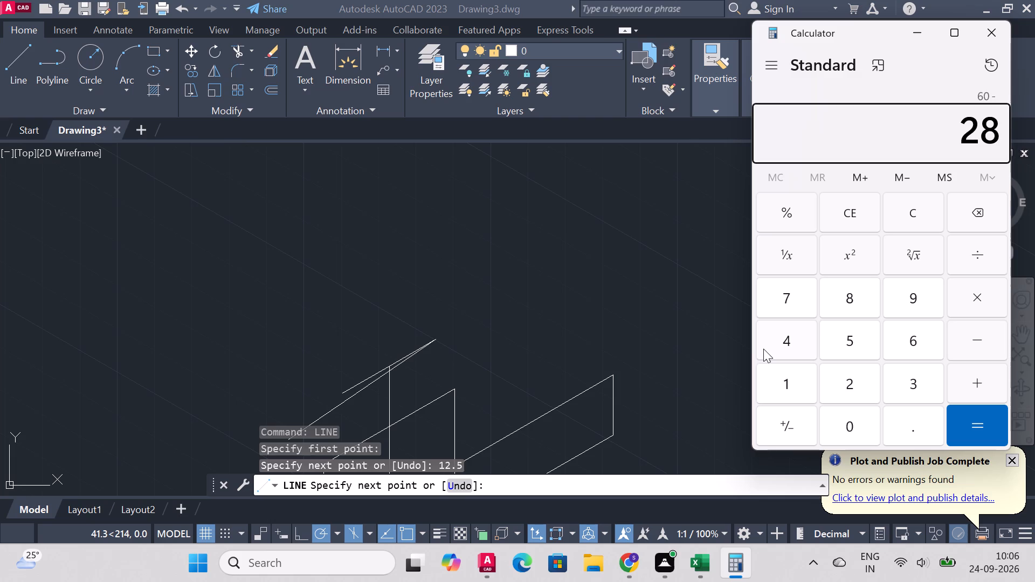
pyautogui.press('Return')
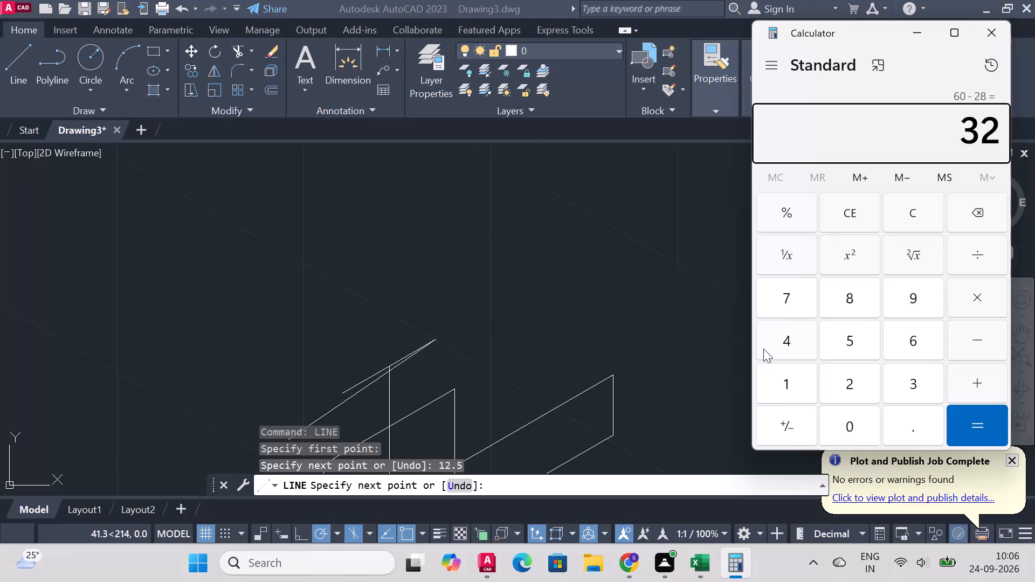
pyautogui.press('-')
pyautogui.write('14')
pyautogui.press('Return')
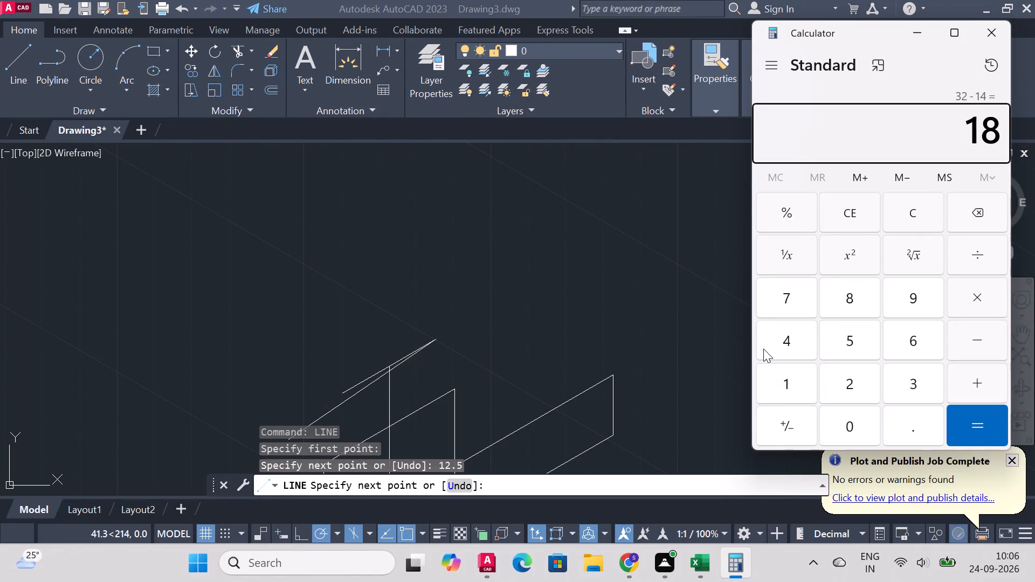
pyautogui.scroll(-2, 418, 345)
pyautogui.scroll(-2, 453, 307)
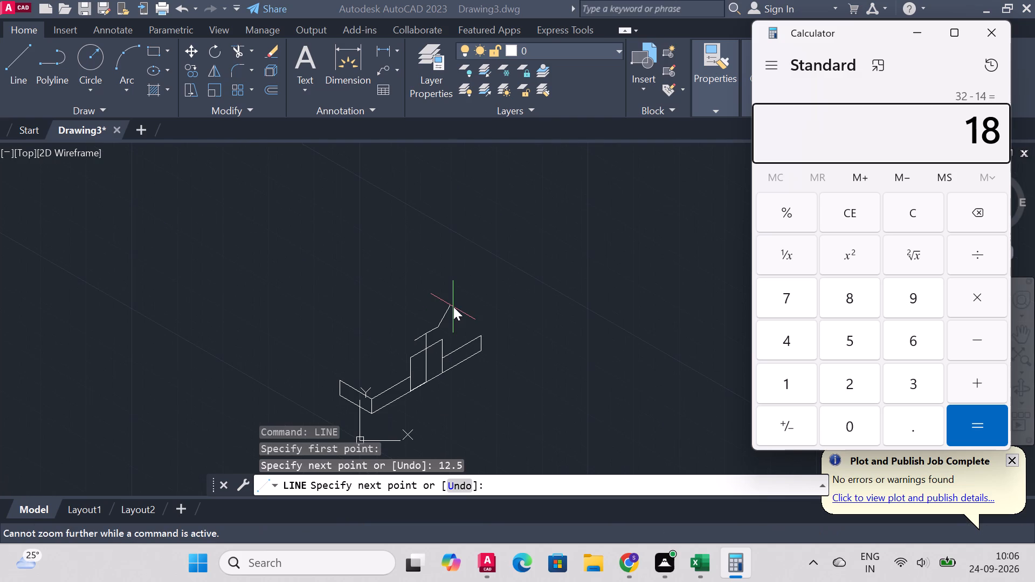
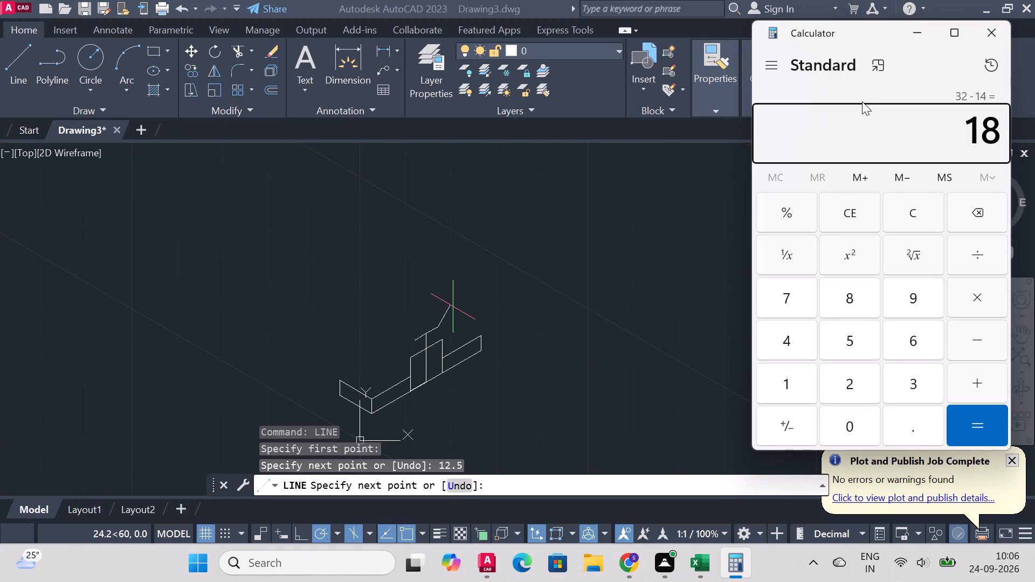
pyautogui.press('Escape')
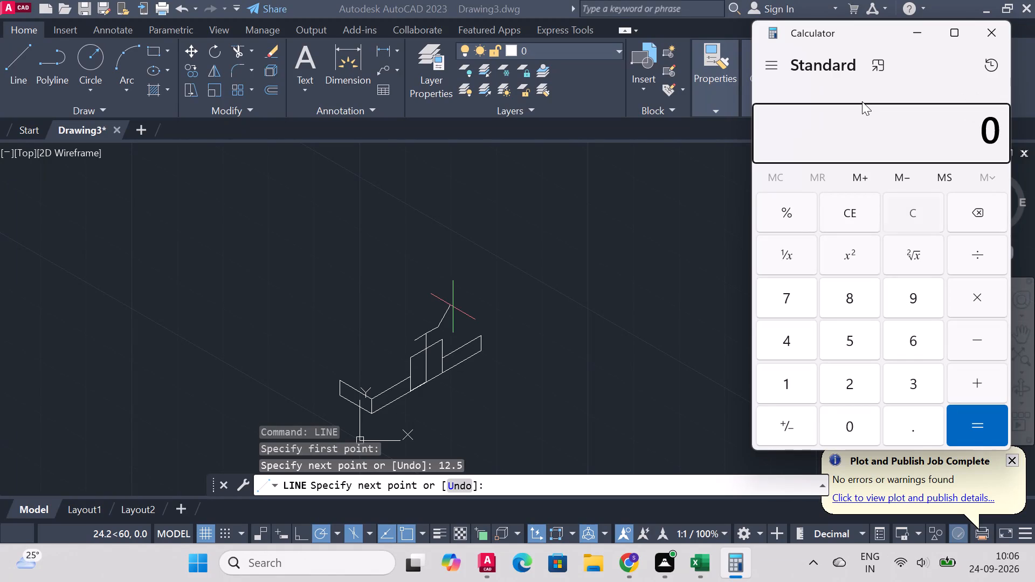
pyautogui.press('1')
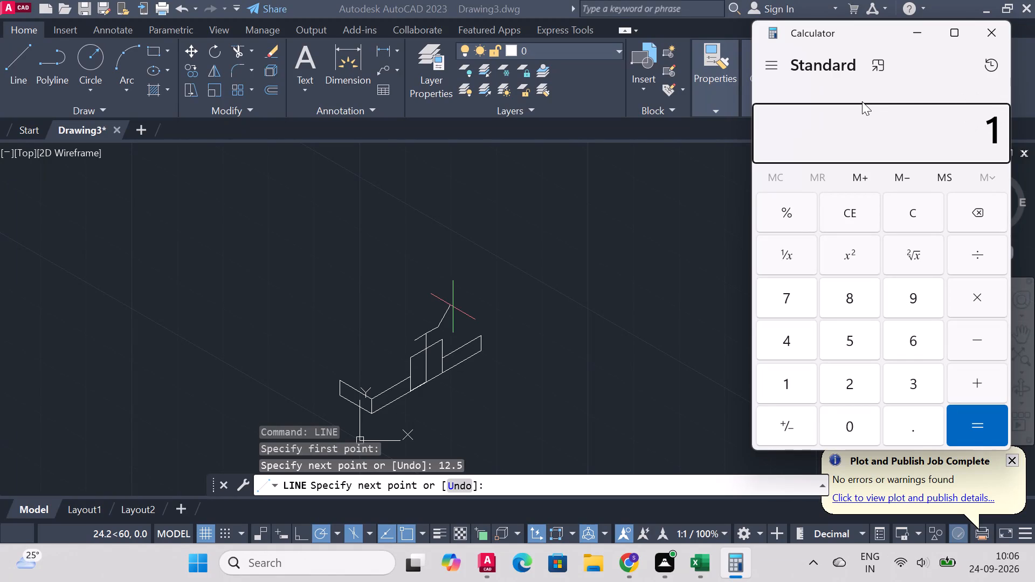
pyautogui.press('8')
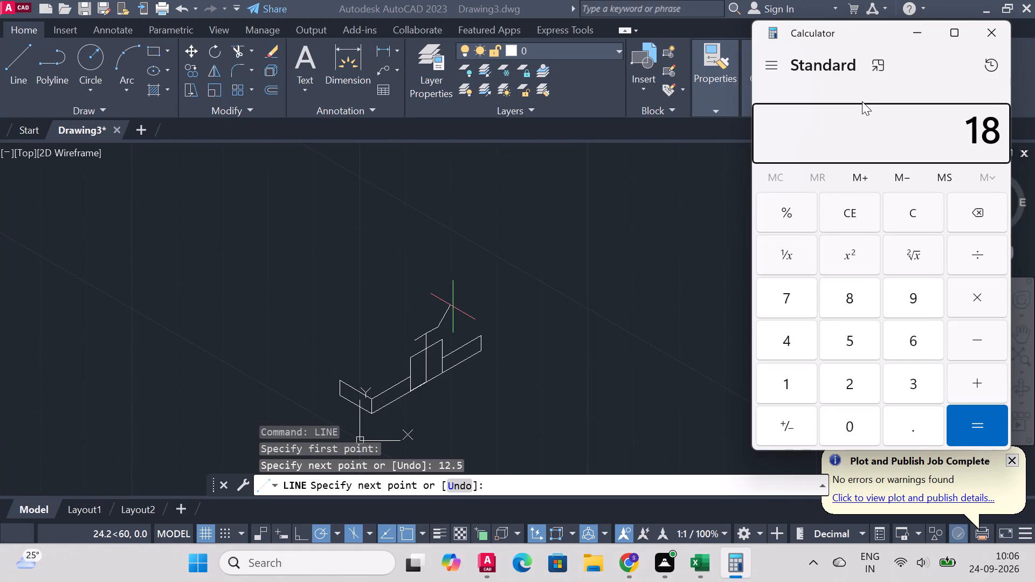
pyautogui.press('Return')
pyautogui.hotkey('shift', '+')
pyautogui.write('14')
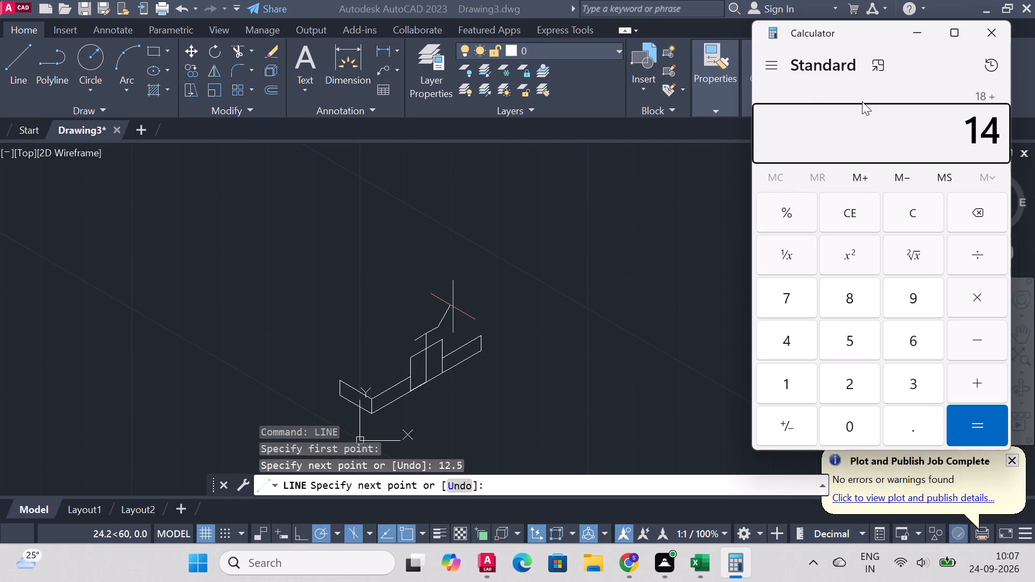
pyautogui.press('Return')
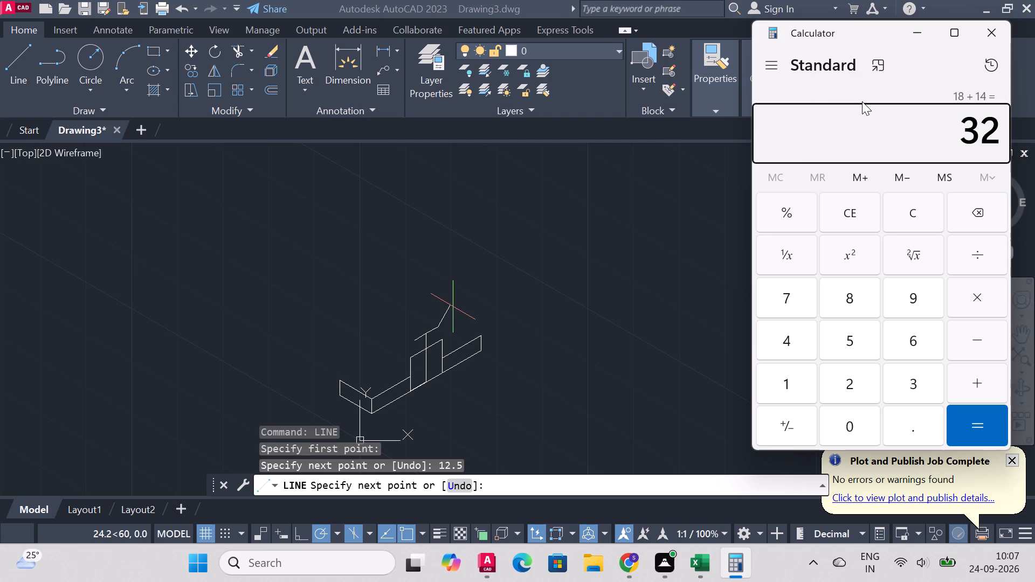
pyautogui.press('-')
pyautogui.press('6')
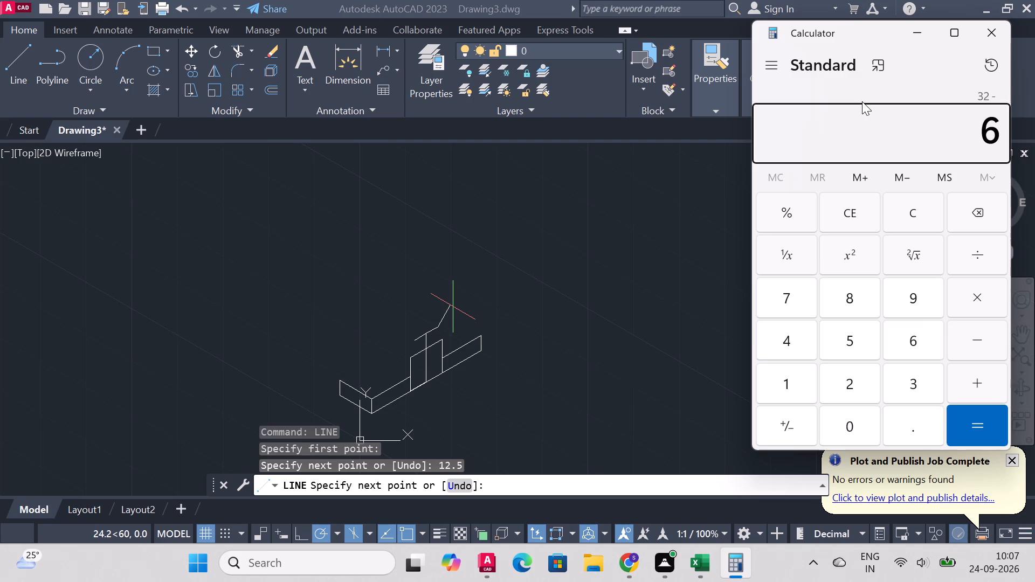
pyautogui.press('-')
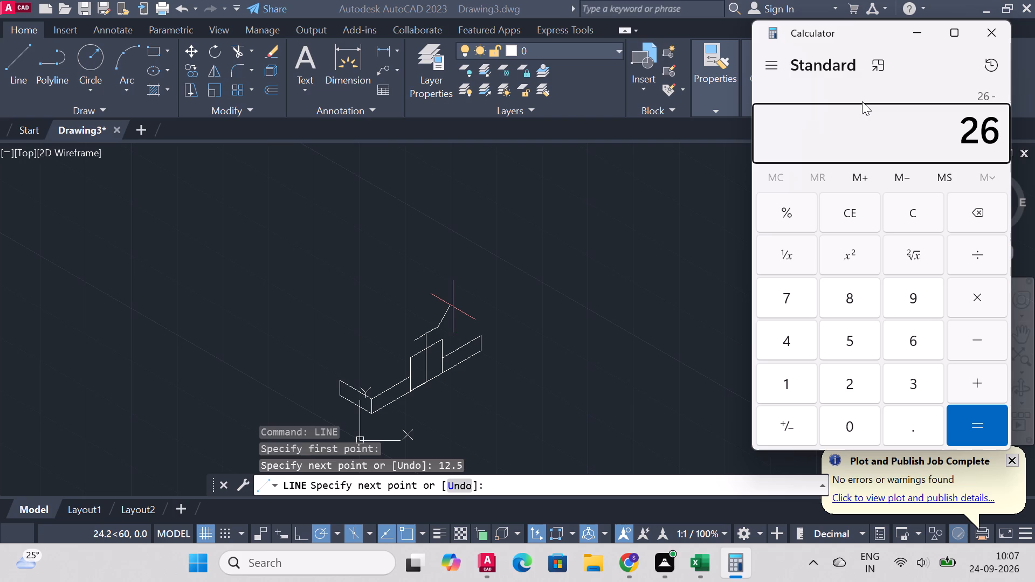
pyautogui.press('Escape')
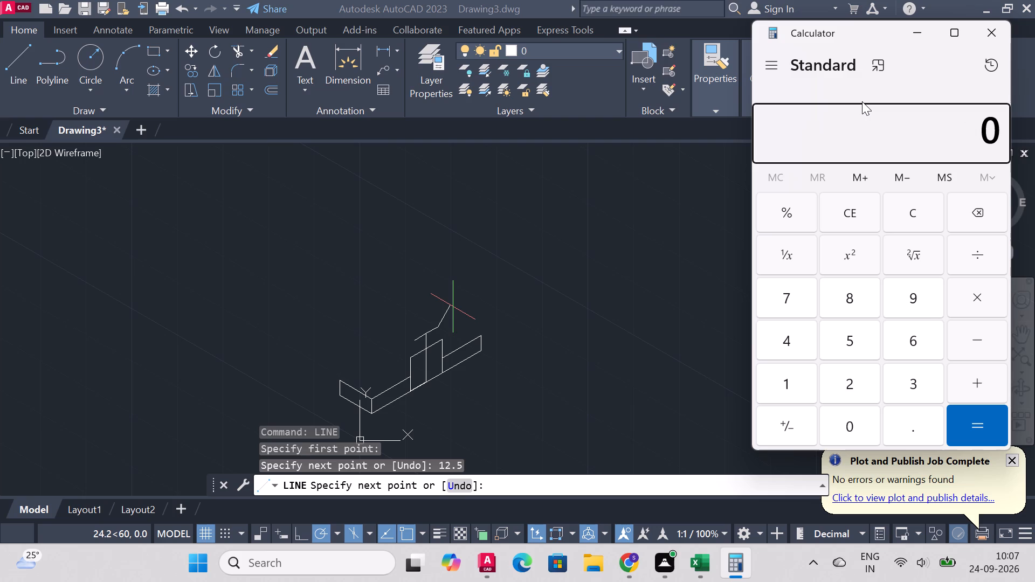
# Work out the remaining height in Calculator as 60 minus 18, minus a further 14.
pyautogui.press('6')
pyautogui.press('0')
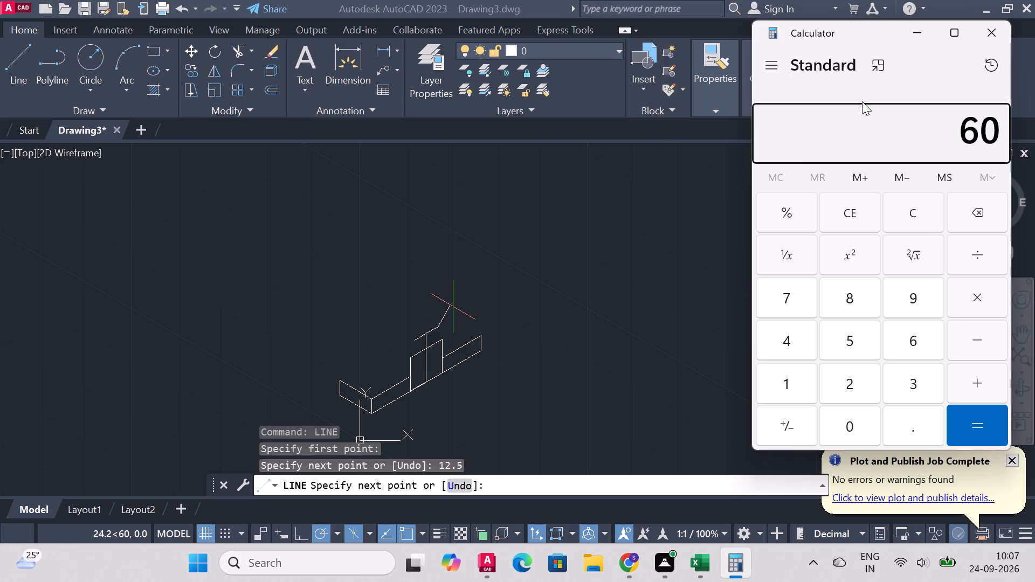
pyautogui.press('-')
pyautogui.press('1')
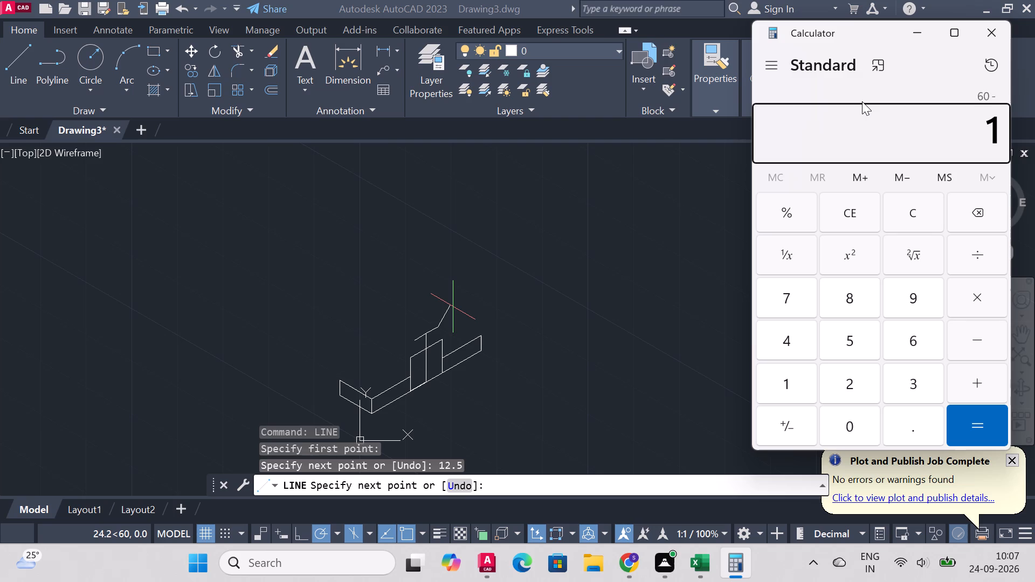
pyautogui.press('8')
pyautogui.press('-')
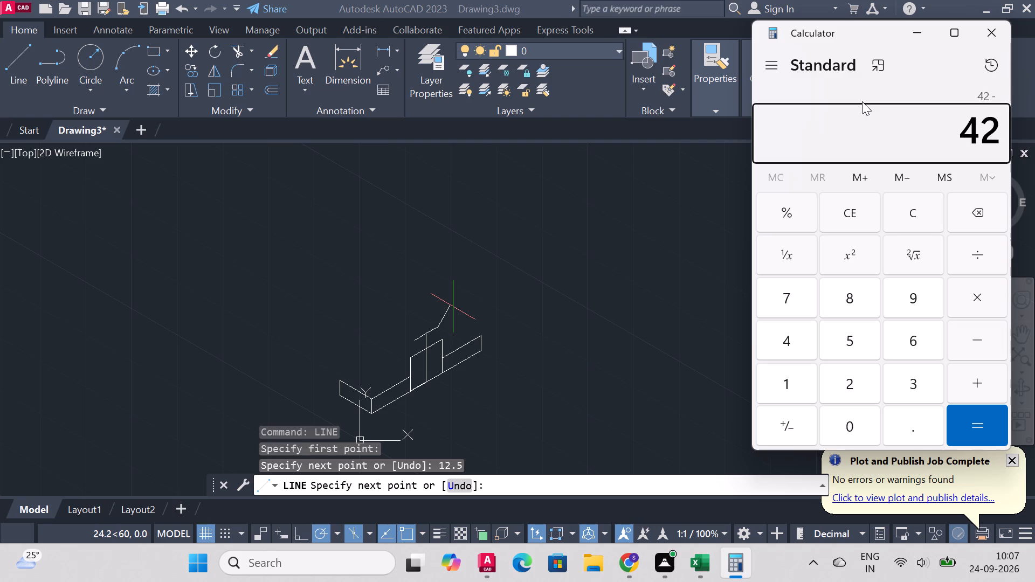
pyautogui.write('14')
pyautogui.press('-')
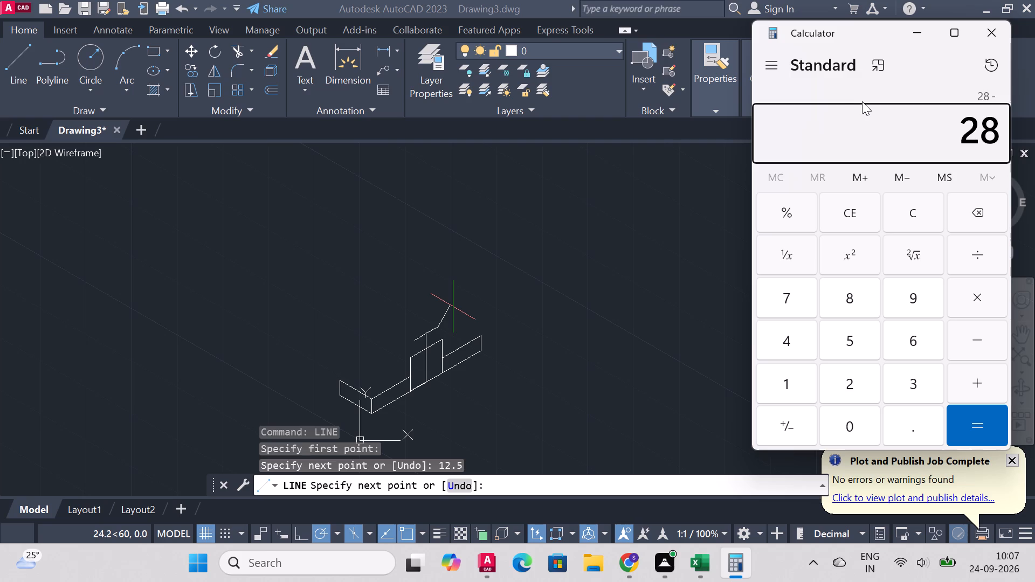
# Return to AutoCAD and continue the line 28 mm vertically upward from the far end of the 25 mm upper edge, then end it.
pyautogui.scroll(2, 395, 315)
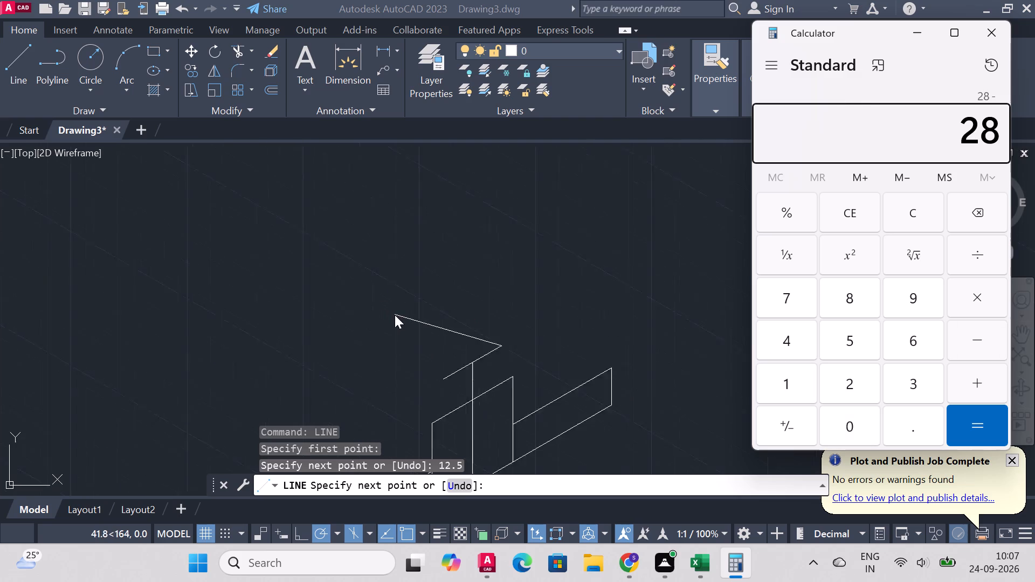
pyautogui.scroll(1, 395, 315)
pyautogui.scroll(-3, 522, 339)
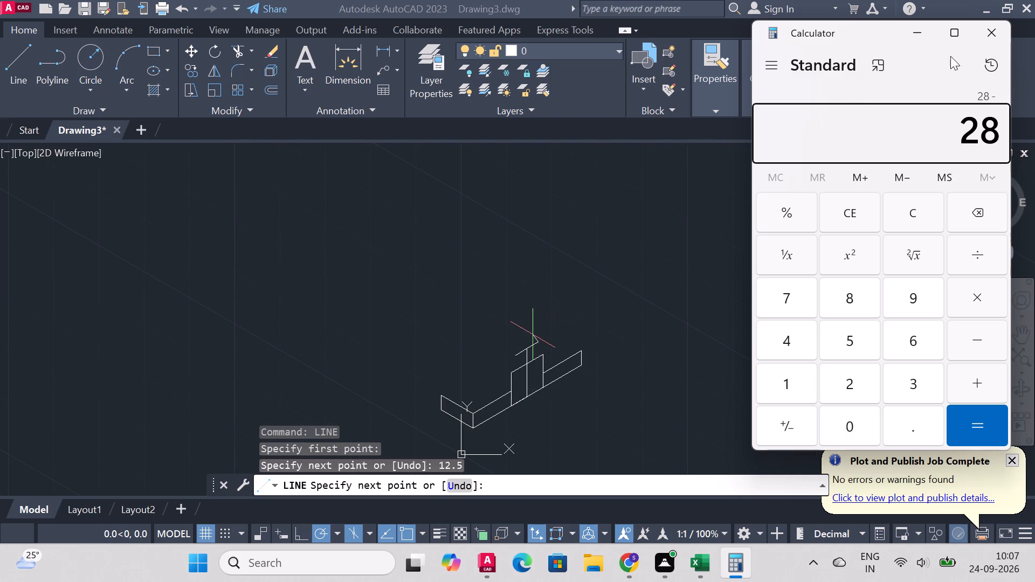
pyautogui.click(909, 41)
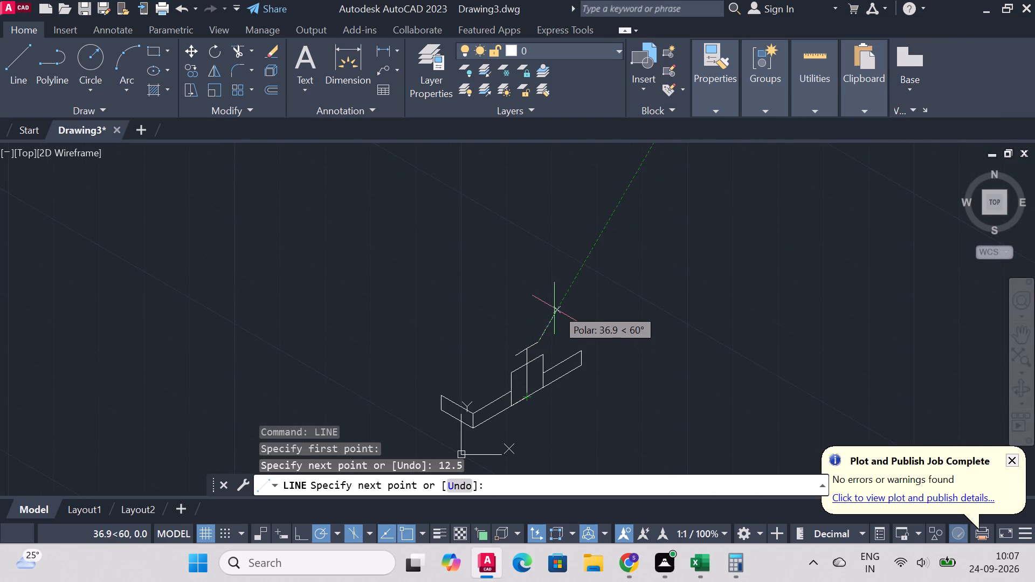
pyautogui.scroll(-1, 516, 315)
pyautogui.scroll(-3, 537, 371)
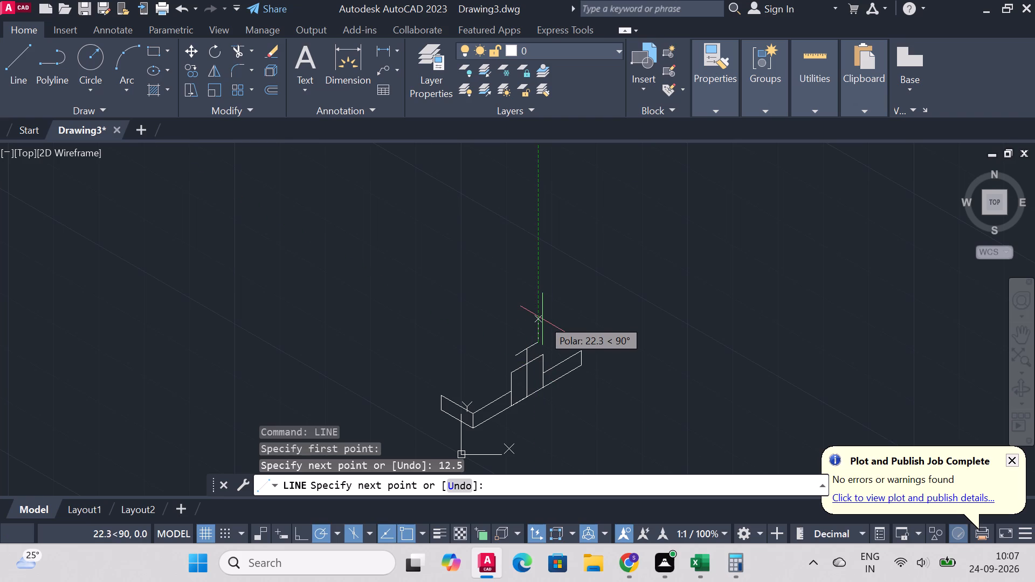
pyautogui.write('28')
pyautogui.press('Return')
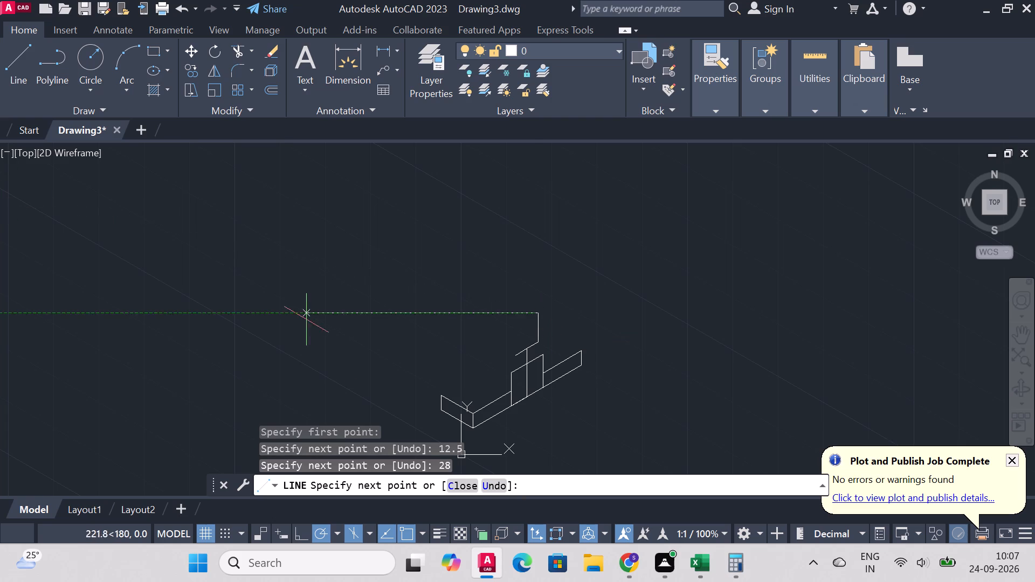
pyautogui.rightClick(652, 335)
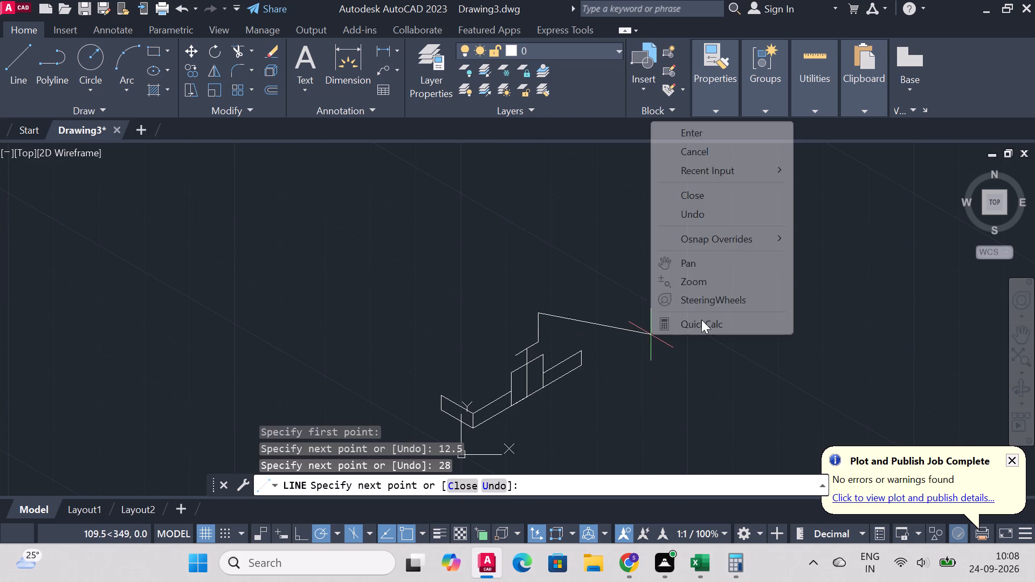
pyautogui.click(696, 126)
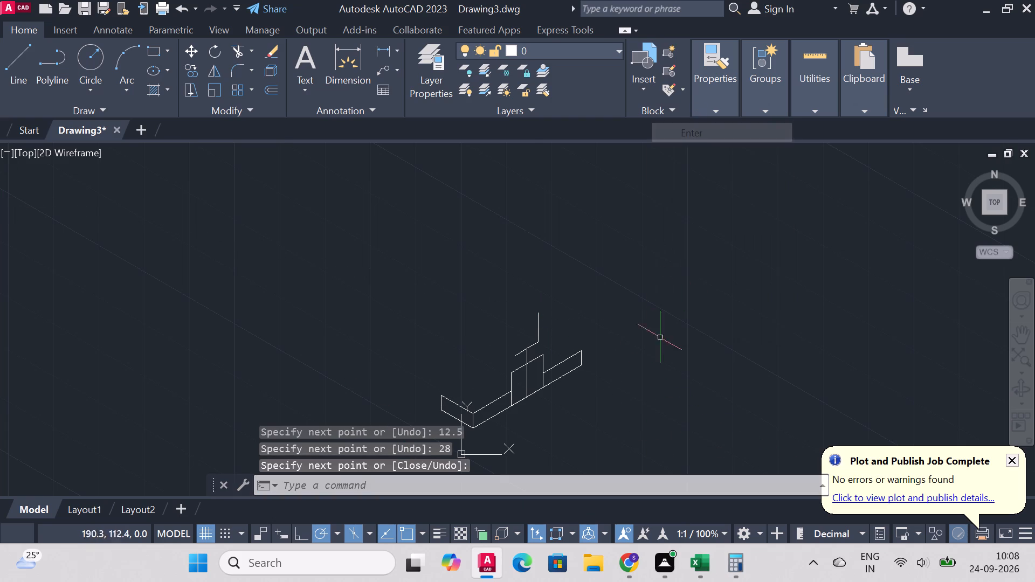
# Draw a 28 mm line vertically upward from the near end of the 25 mm upper edge, then end it.
pyautogui.scroll(1, 616, 348)
pyautogui.click(6, 57)
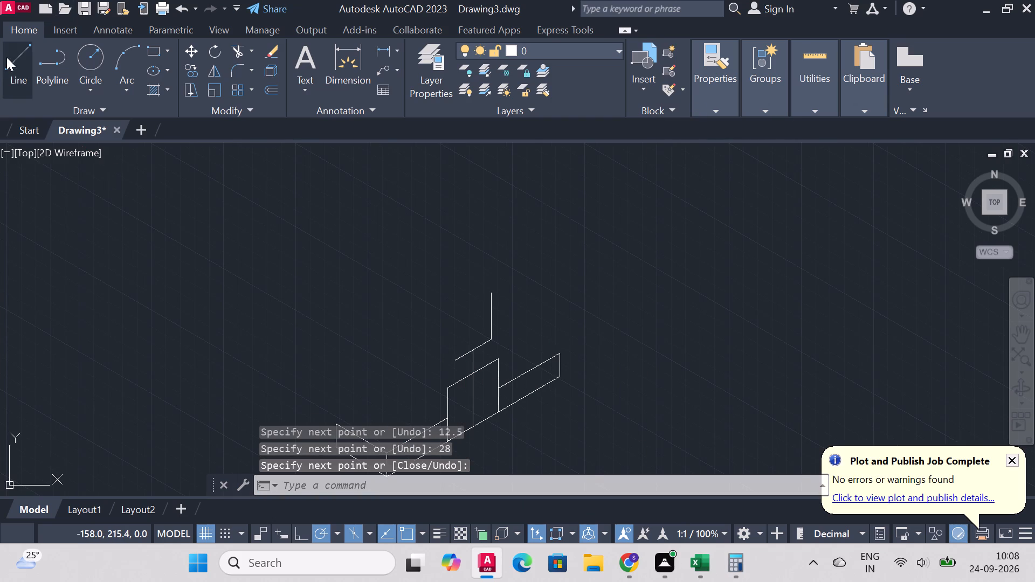
pyautogui.scroll(-2, 505, 273)
pyautogui.scroll(2, 479, 384)
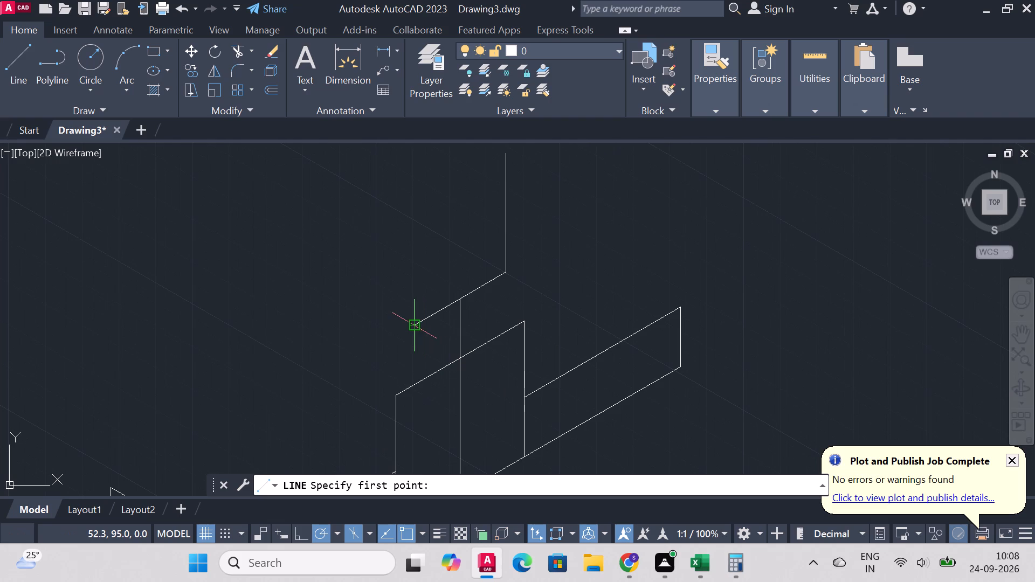
pyautogui.click(411, 329)
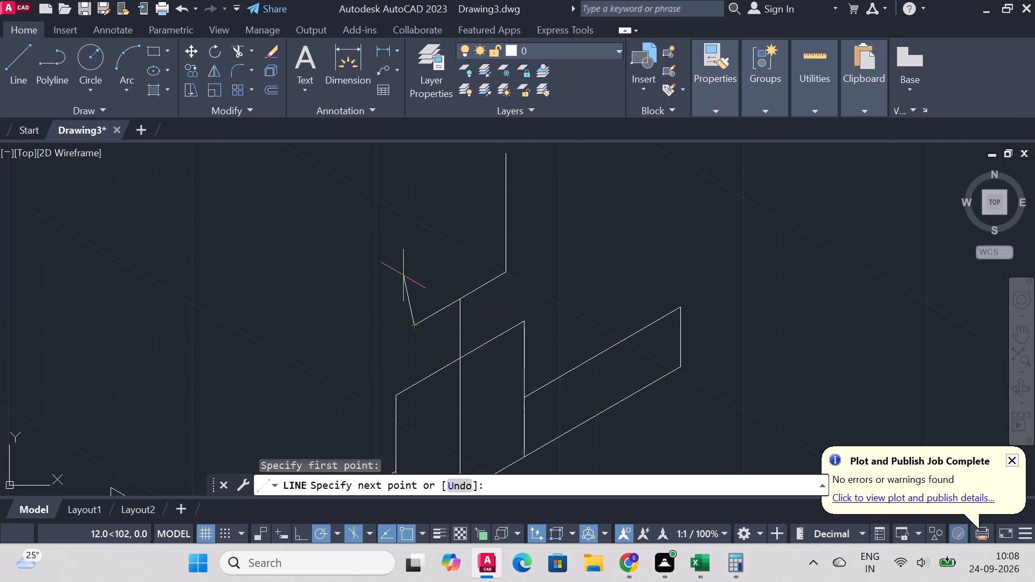
pyautogui.press('2')
pyautogui.press('8')
pyautogui.press('Return')
pyautogui.hotkey('ctrl', 'z')
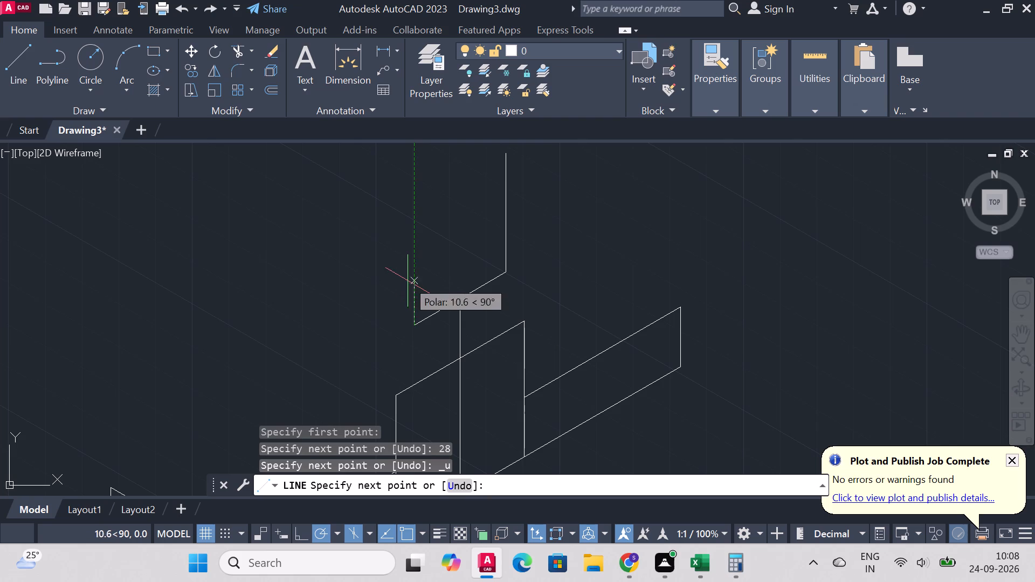
pyautogui.press('2')
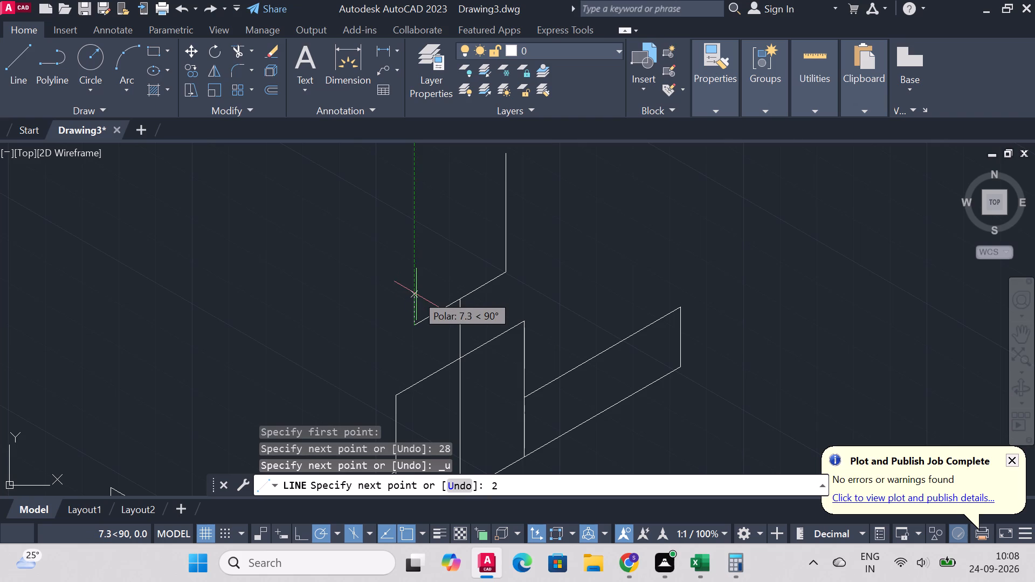
pyautogui.press('8')
pyautogui.press('Return')
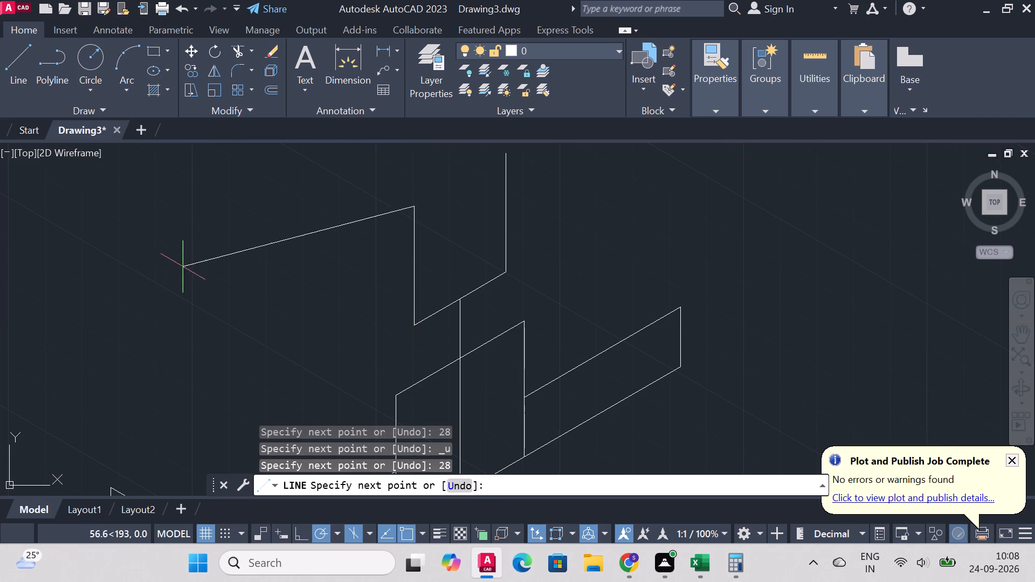
pyautogui.scroll(-1, 353, 261)
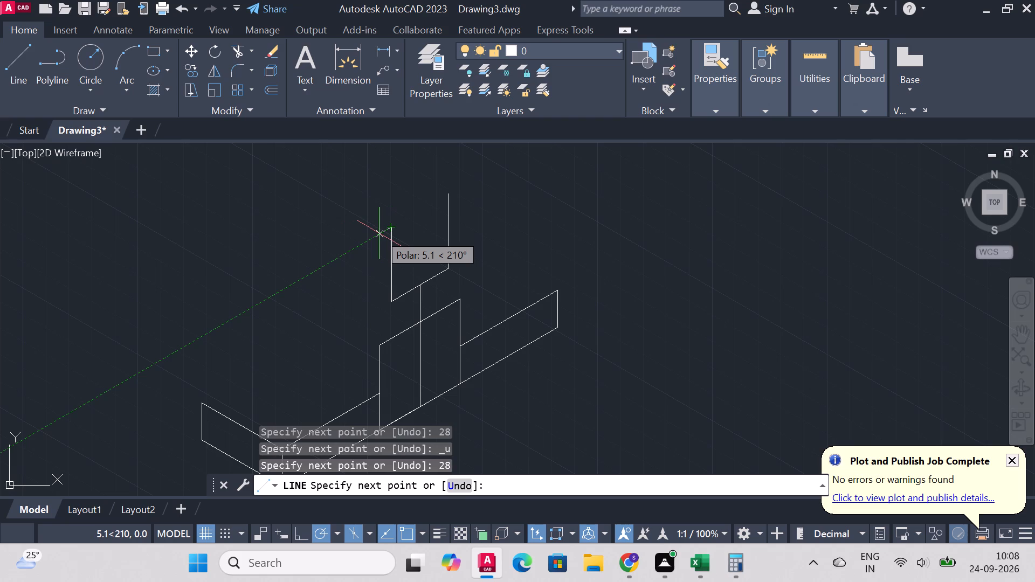
pyautogui.rightClick(749, 280)
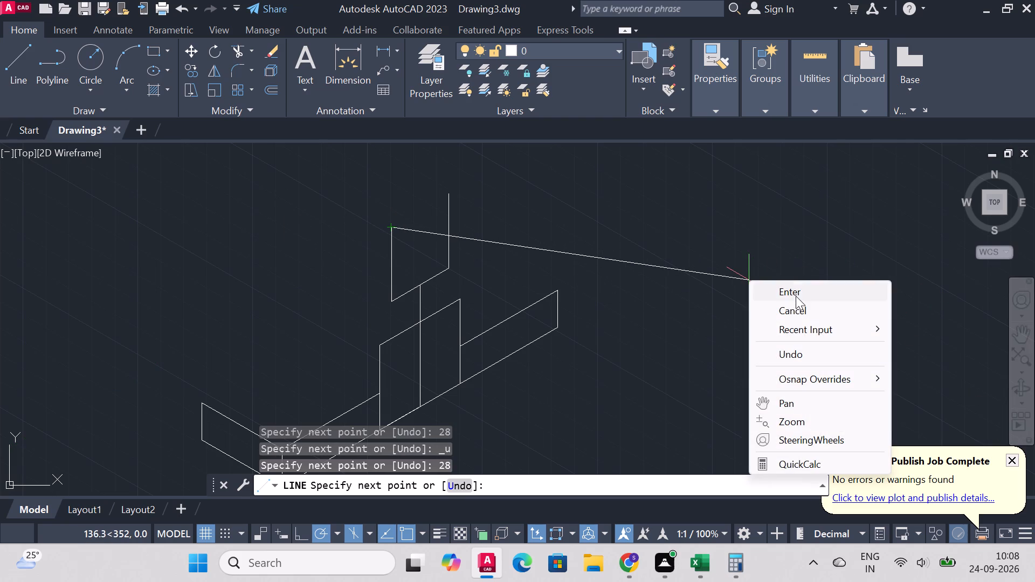
pyautogui.click(796, 296)
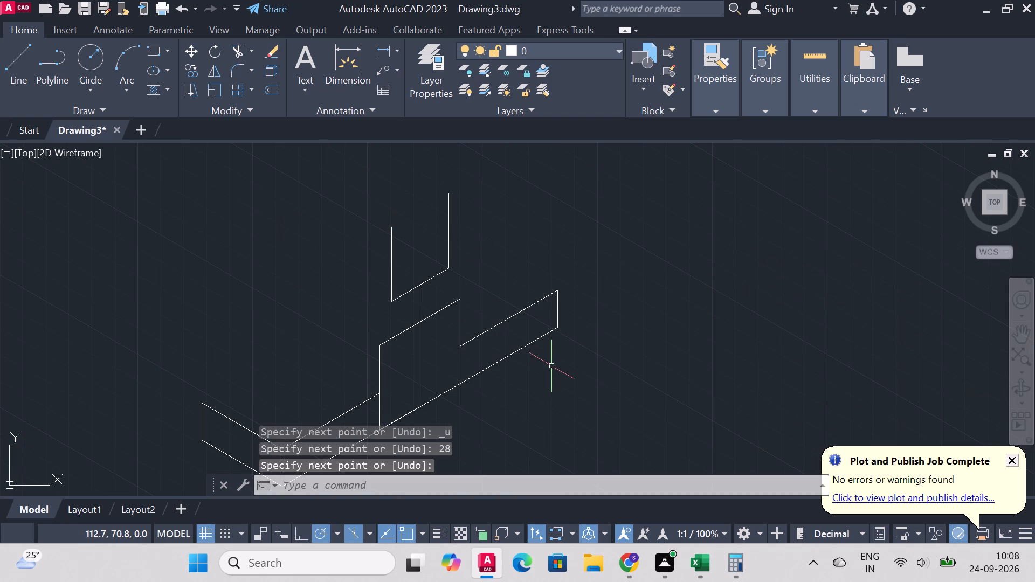
# Draw a 28 mm line vertically upward from the midpoint of the 25 mm edge, extending the centre line.
pyautogui.scroll(-1, 582, 369)
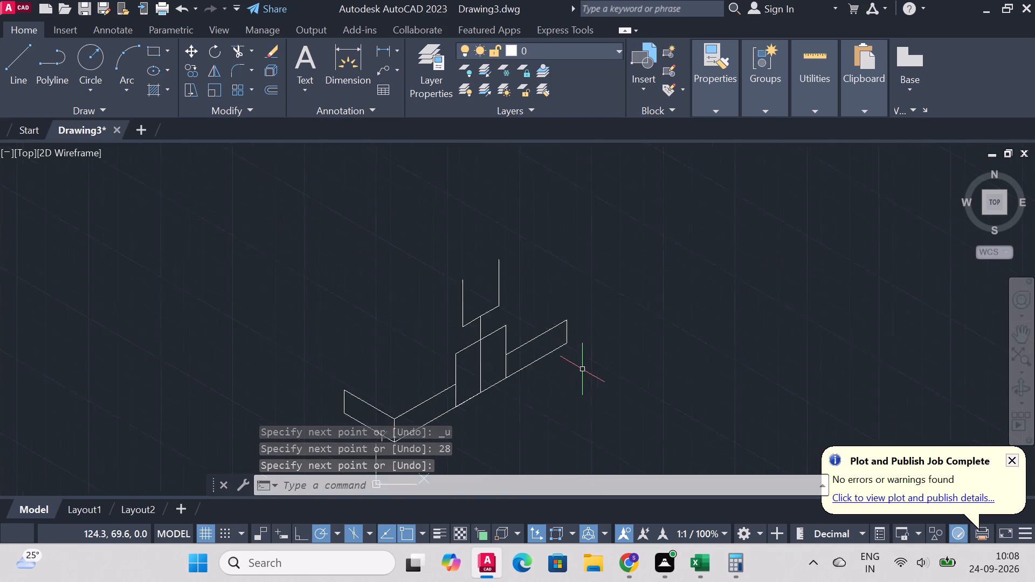
pyautogui.scroll(-1, 582, 369)
pyautogui.scroll(1, 555, 319)
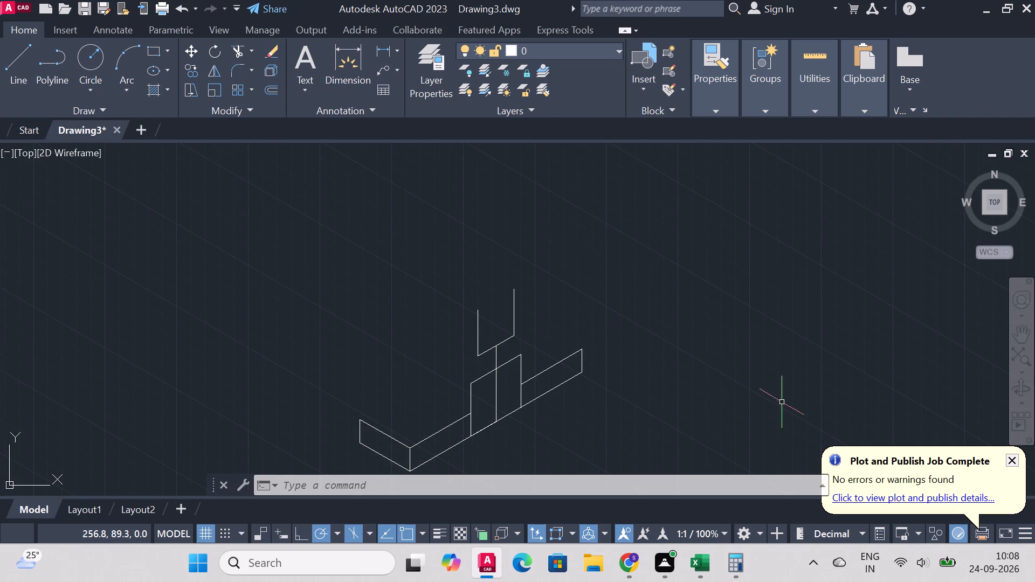
pyautogui.click(9, 74)
pyautogui.scroll(-1, 480, 230)
pyautogui.scroll(1, 489, 246)
pyautogui.scroll(-2, 622, 241)
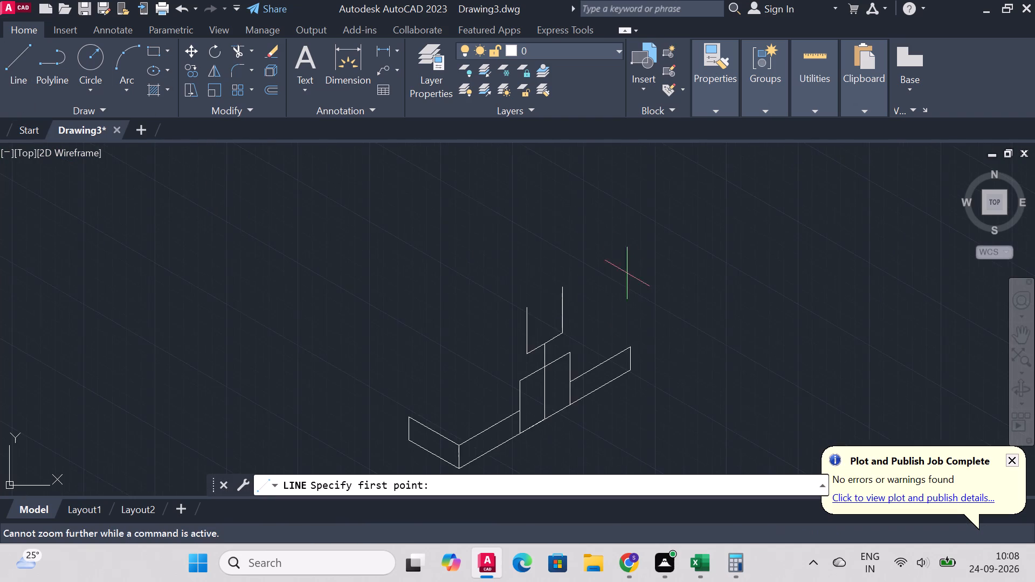
pyautogui.scroll(2, 623, 337)
pyautogui.click(416, 353)
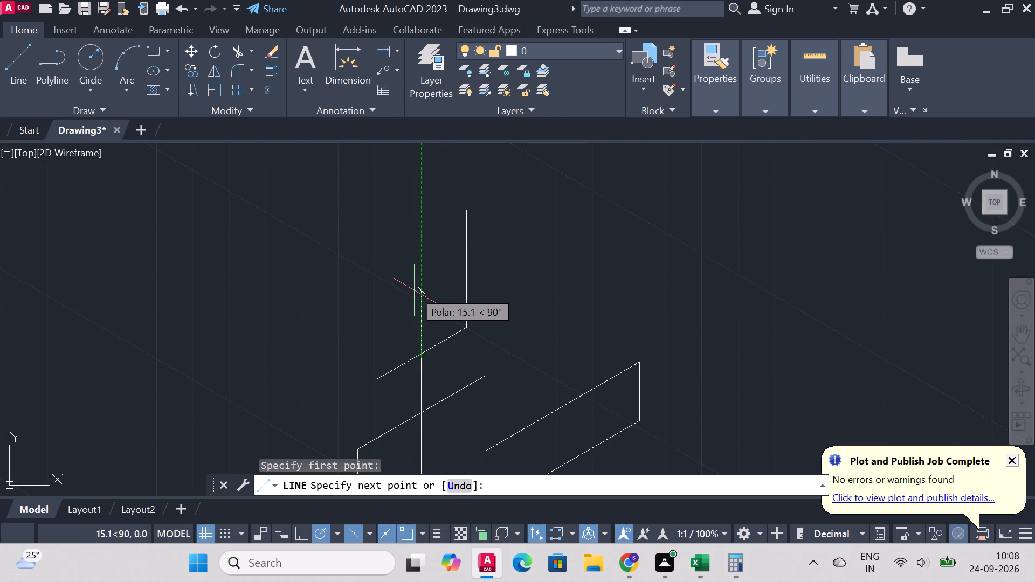
pyautogui.write('28')
pyautogui.press('Return')
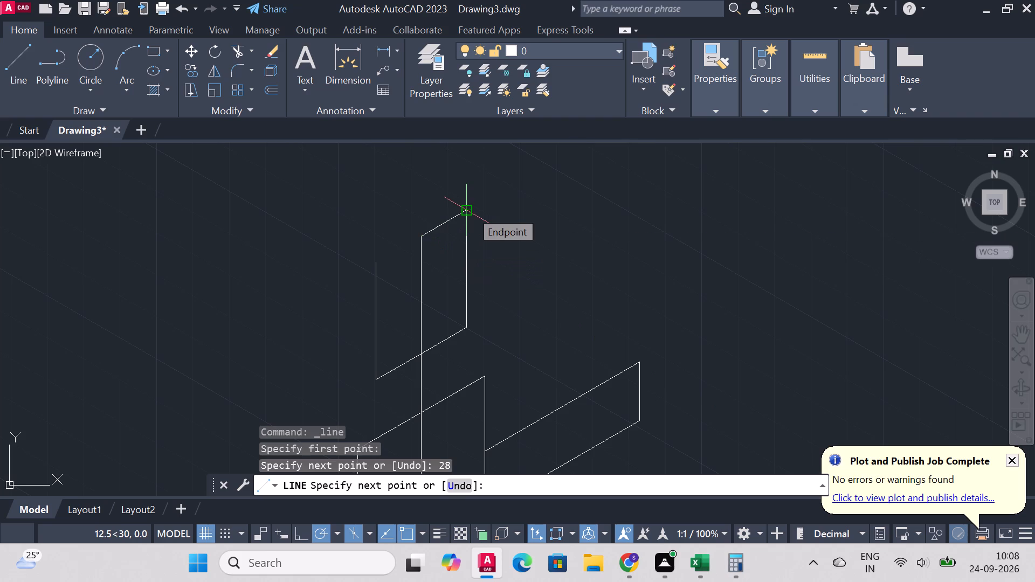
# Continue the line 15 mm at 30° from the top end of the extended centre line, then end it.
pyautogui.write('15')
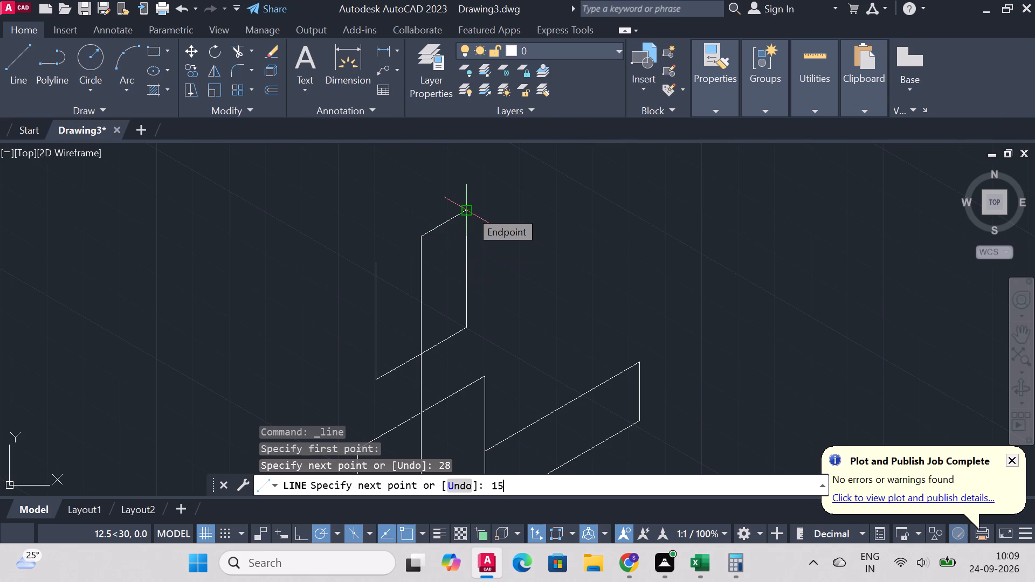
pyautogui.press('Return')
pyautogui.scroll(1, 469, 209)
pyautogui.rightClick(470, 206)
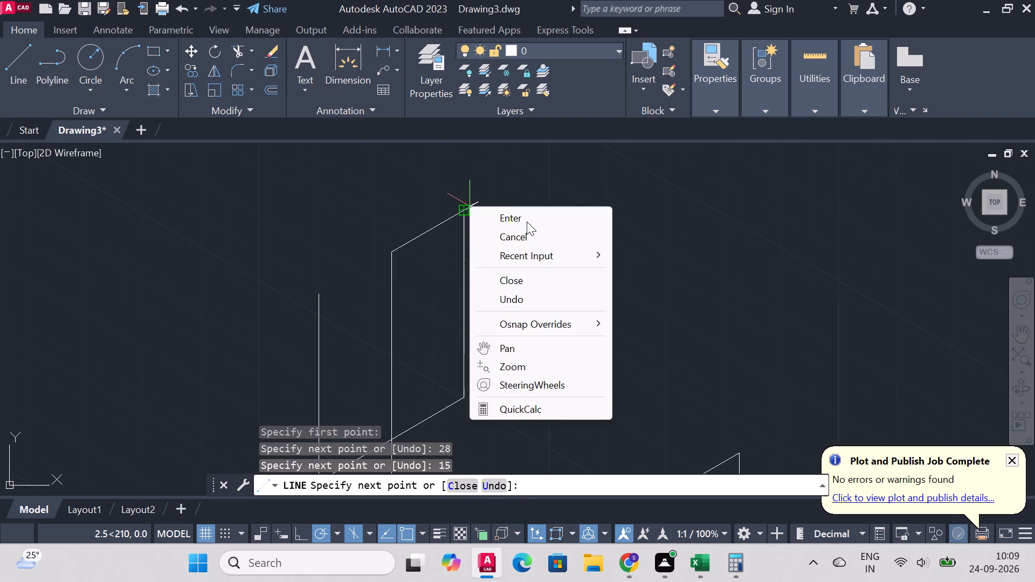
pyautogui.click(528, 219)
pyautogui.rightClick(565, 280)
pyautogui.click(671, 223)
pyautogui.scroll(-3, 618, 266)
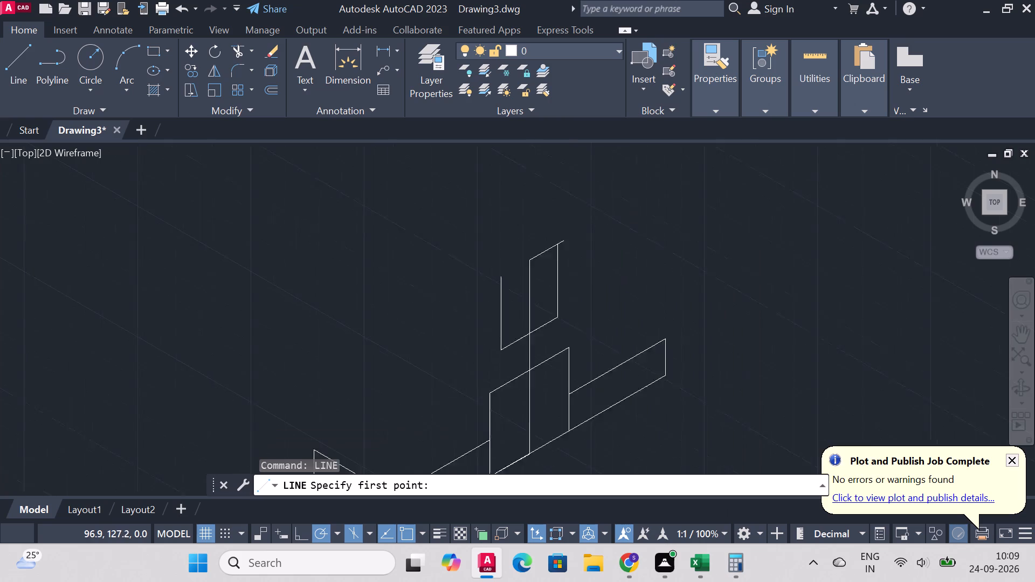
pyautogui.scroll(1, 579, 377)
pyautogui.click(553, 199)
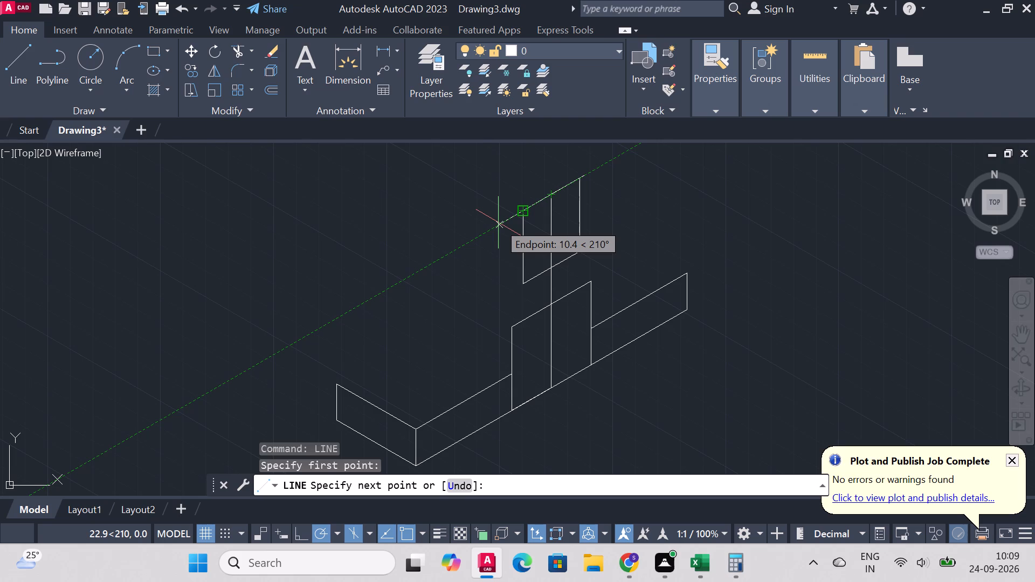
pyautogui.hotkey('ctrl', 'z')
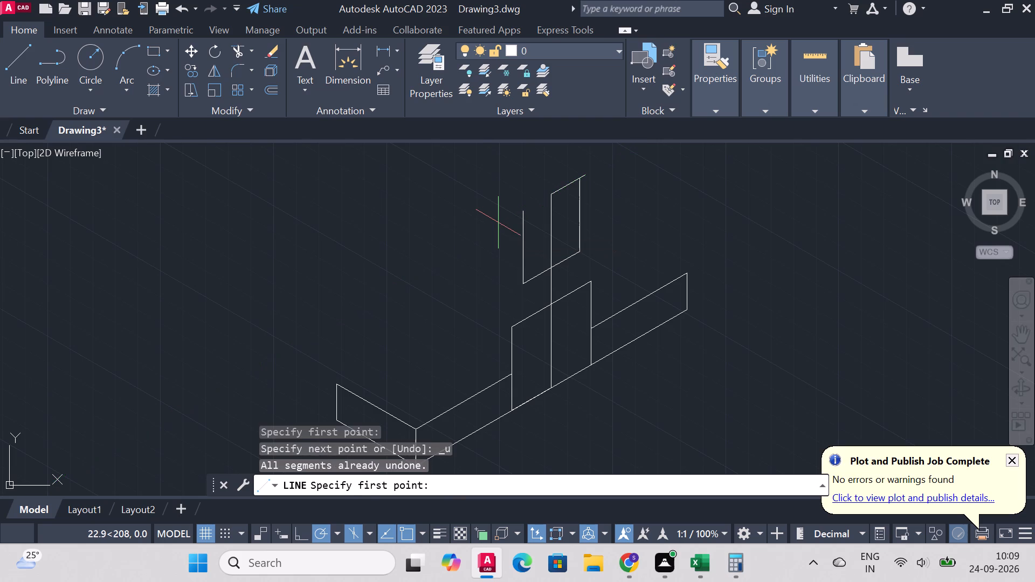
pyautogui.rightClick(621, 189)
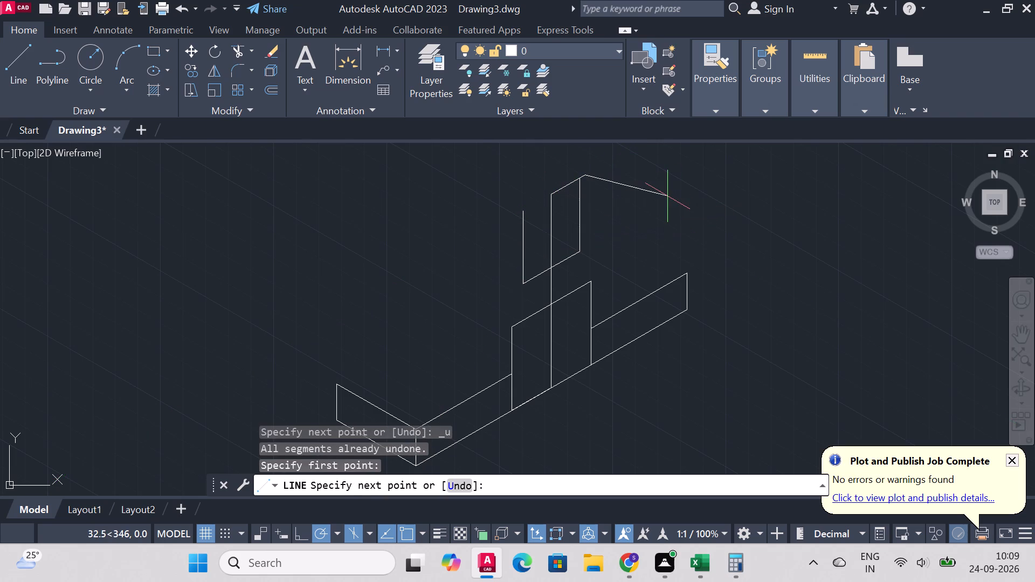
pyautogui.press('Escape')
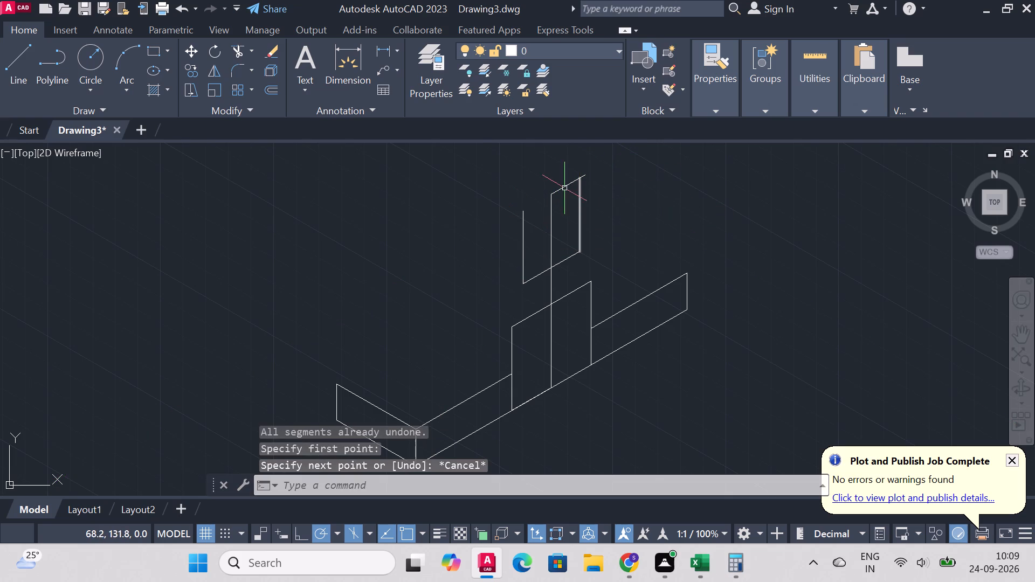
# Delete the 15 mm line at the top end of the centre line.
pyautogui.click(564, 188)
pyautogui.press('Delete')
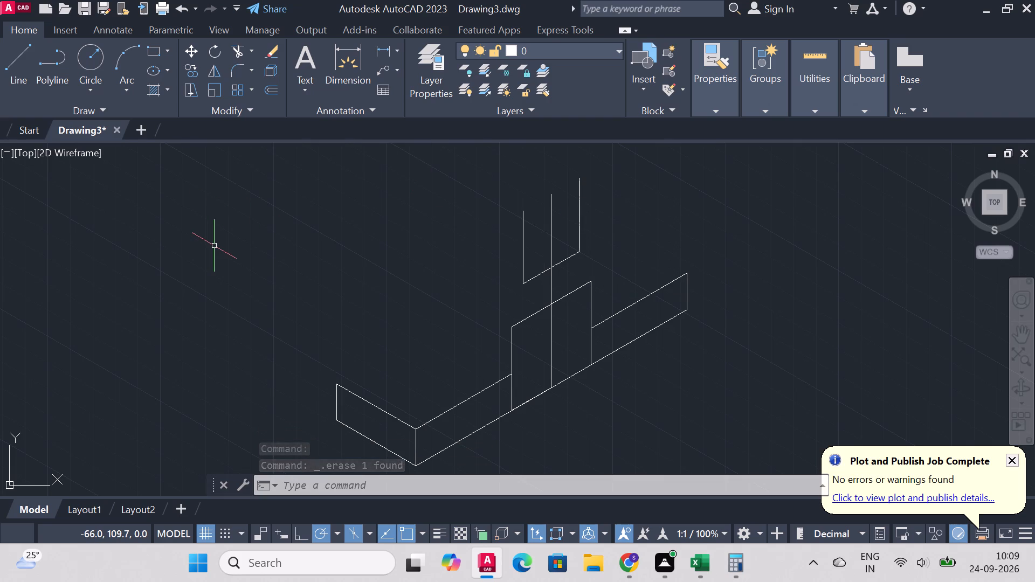
# Draw a 30 mm line at 30° from the top end of the extended centre line, then end it.
pyautogui.click(26, 61)
pyautogui.scroll(-2, 548, 246)
pyautogui.scroll(2, 570, 234)
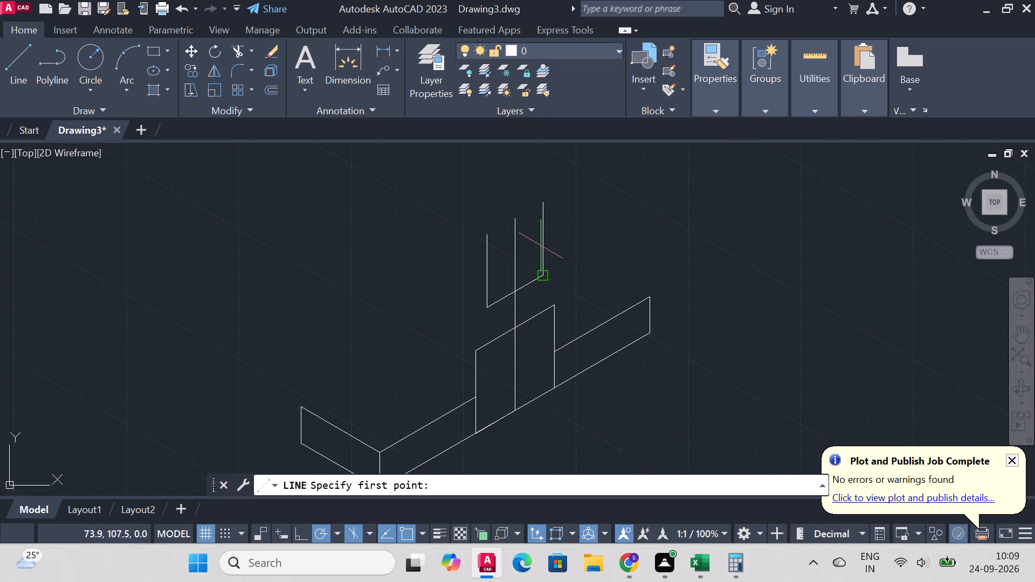
pyautogui.click(513, 220)
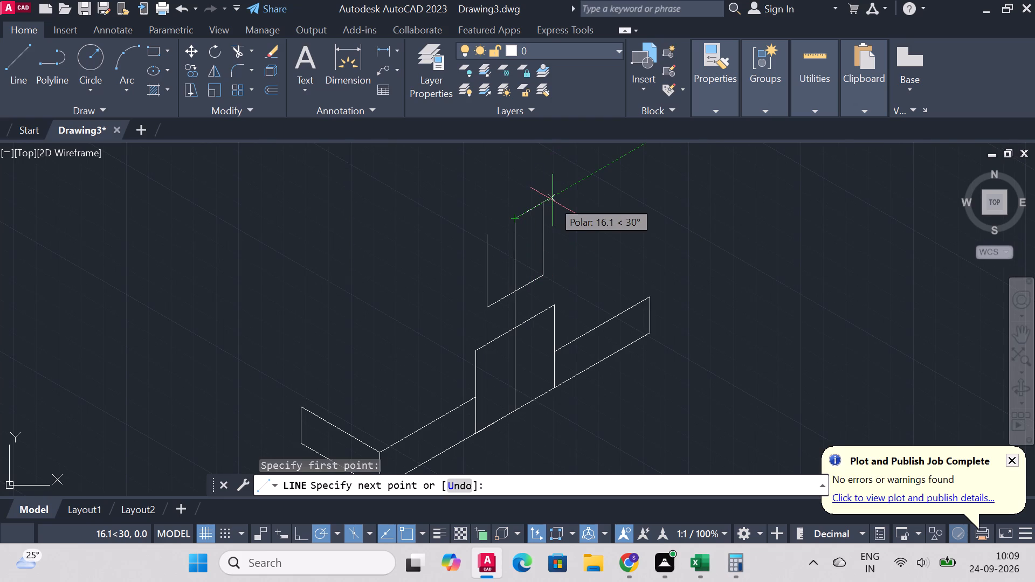
pyautogui.write('30')
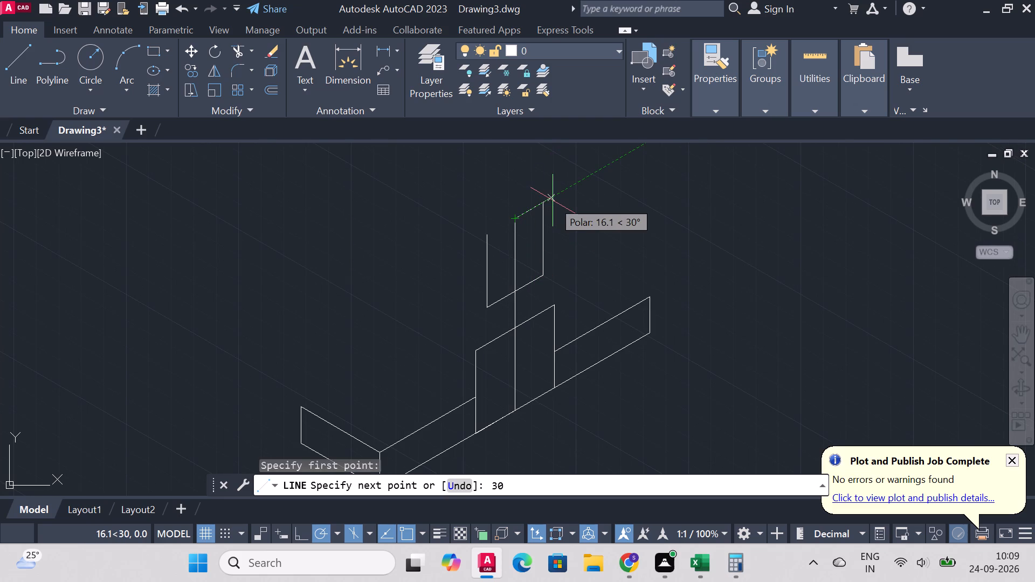
pyautogui.press('Return')
pyautogui.rightClick(550, 204)
pyautogui.click(629, 217)
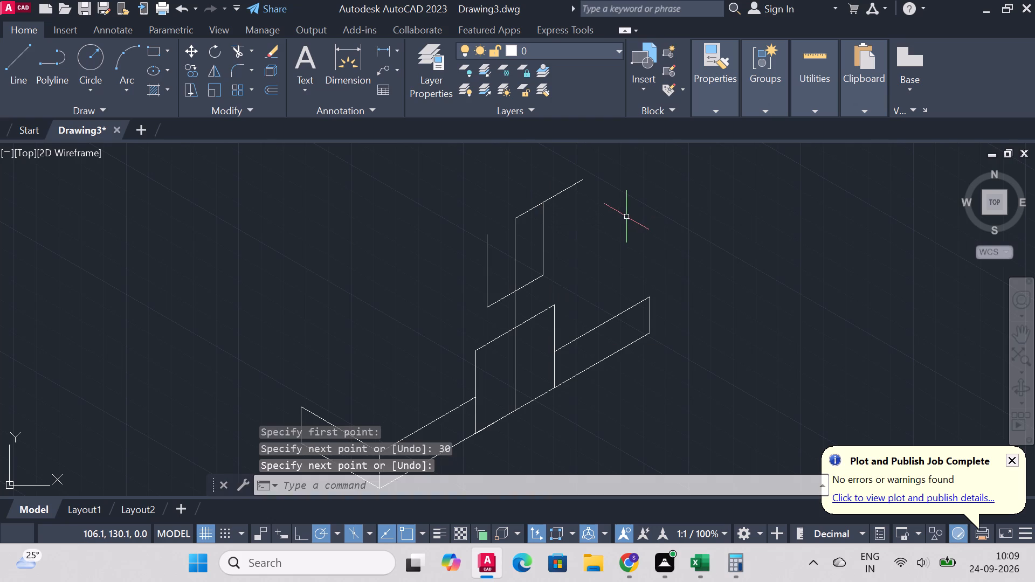
# Draw the other half of the top edge, a 30 mm line at 210° from the top end of the centre line.
pyautogui.rightClick(615, 242)
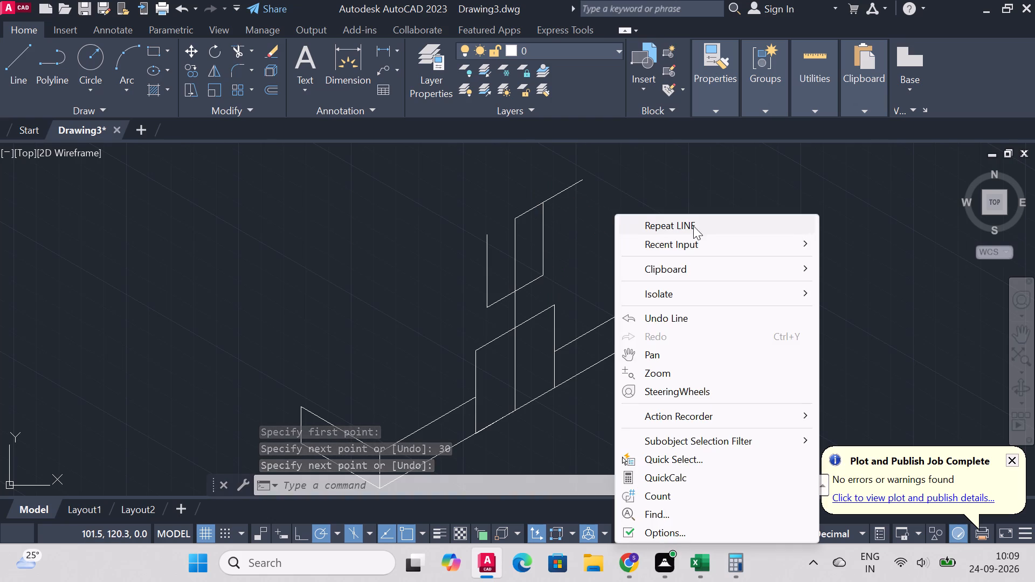
pyautogui.click(693, 226)
pyautogui.click(512, 216)
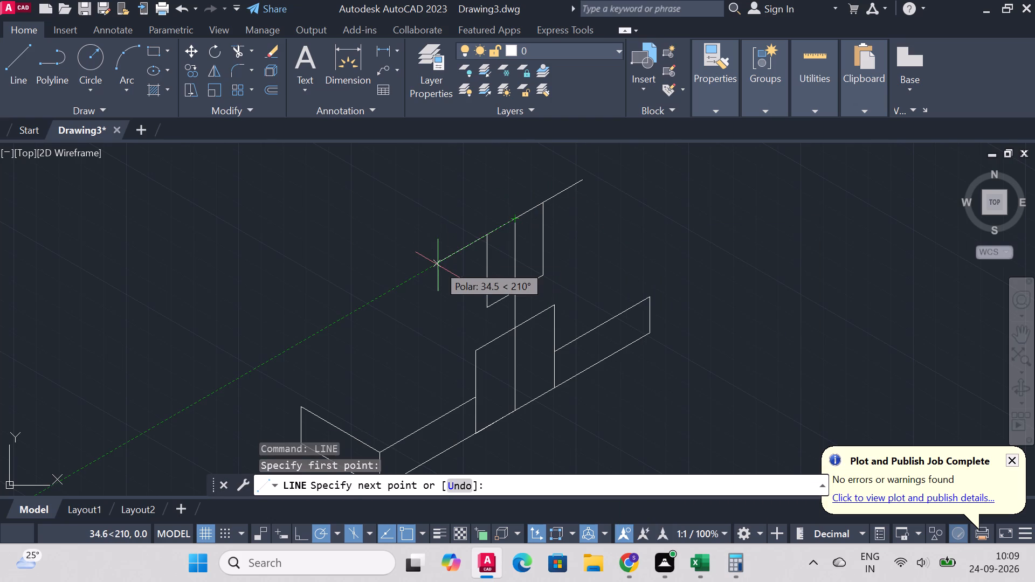
pyautogui.write('30')
pyautogui.press('Return')
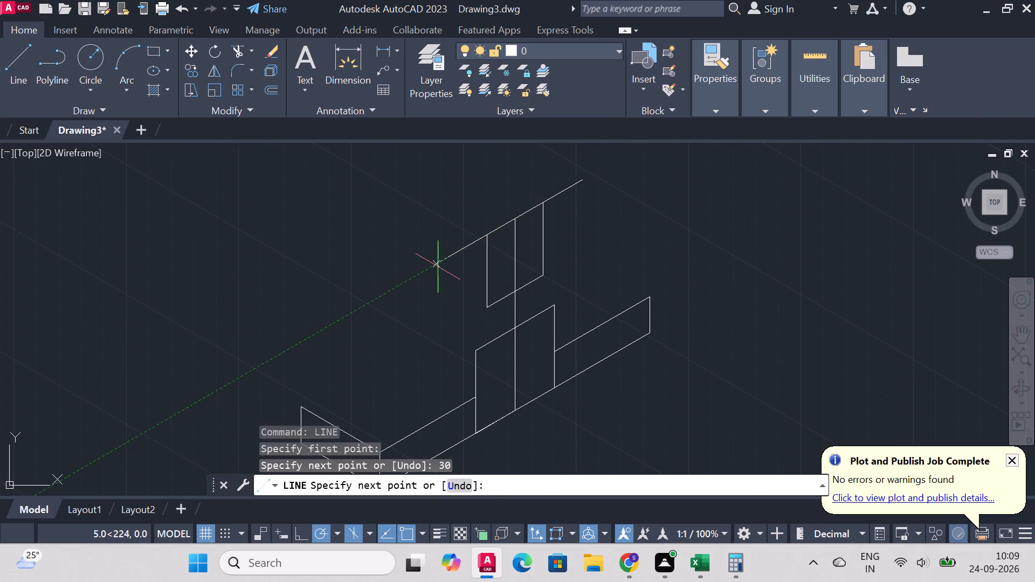
pyautogui.rightClick(465, 281)
pyautogui.click(497, 288)
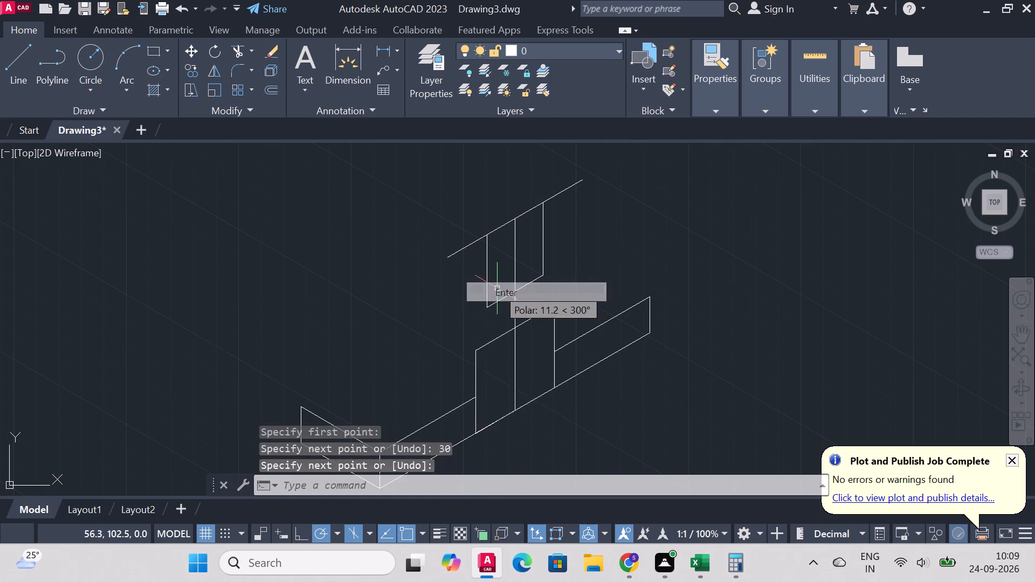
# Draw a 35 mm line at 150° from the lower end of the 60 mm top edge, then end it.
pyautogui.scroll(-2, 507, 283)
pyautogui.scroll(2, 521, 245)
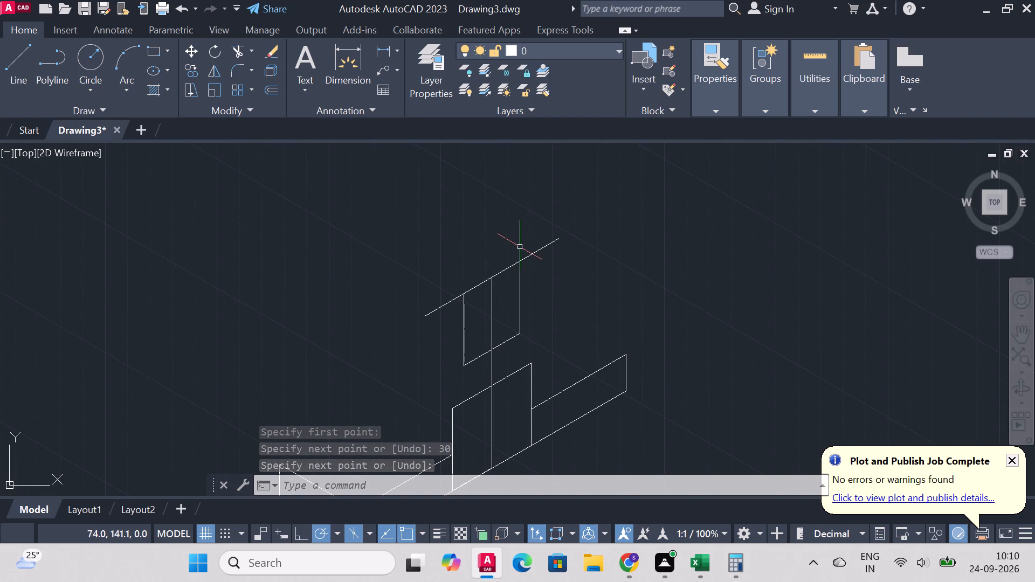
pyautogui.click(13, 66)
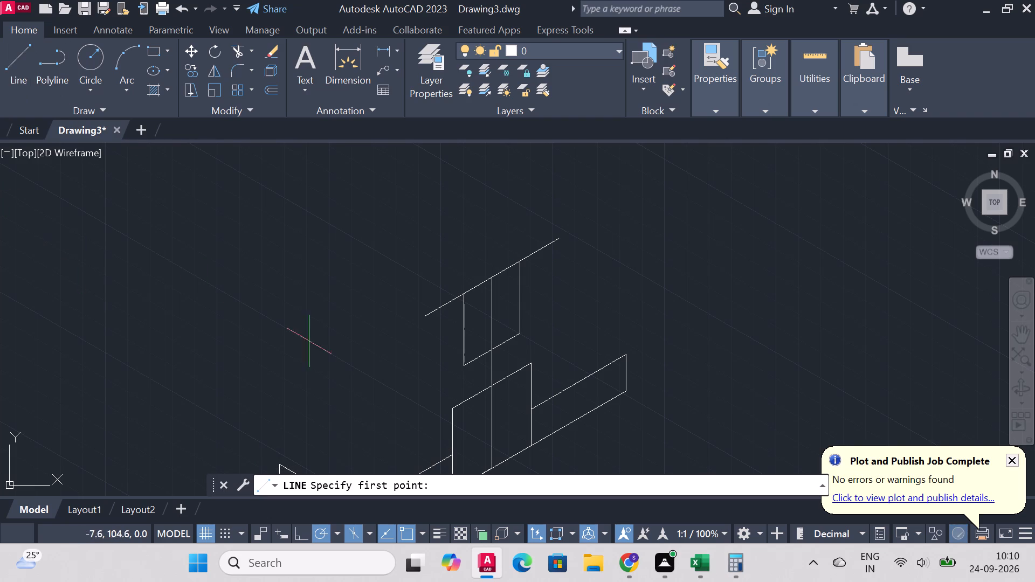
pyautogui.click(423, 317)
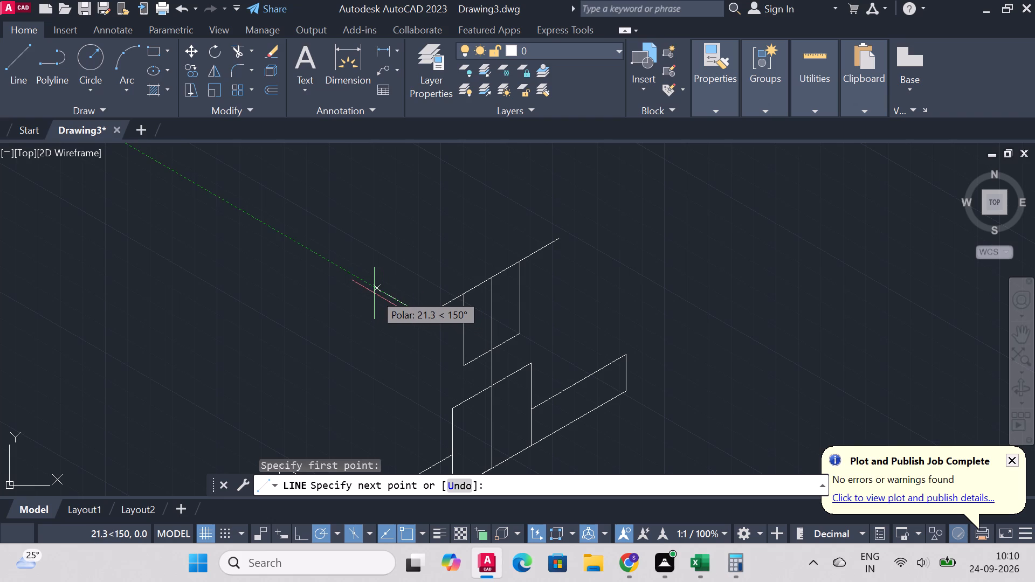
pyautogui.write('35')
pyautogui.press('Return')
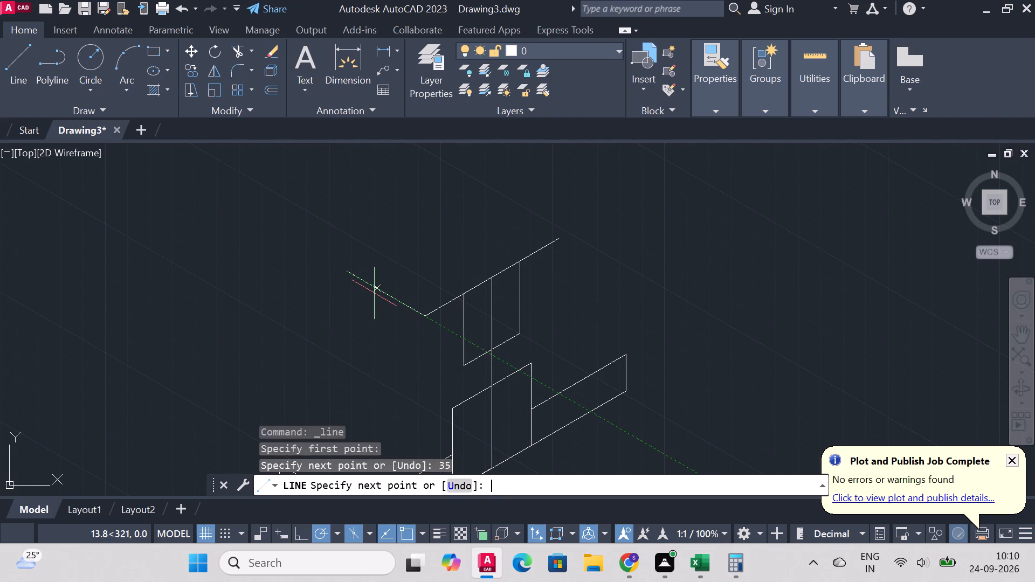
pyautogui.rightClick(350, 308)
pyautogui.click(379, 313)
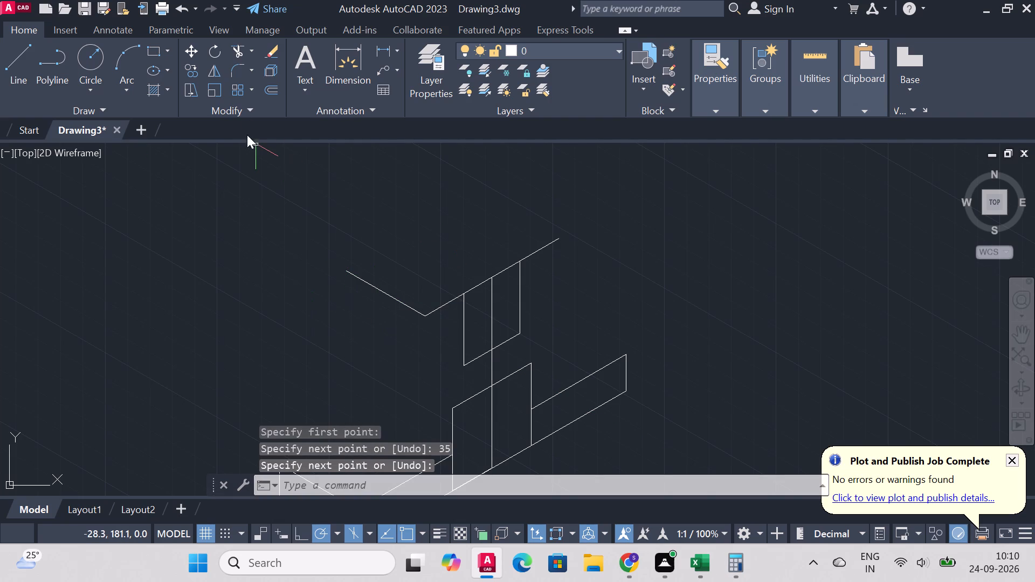
# Trim both parts of the 60 mm top edge lying between the two vertical sides of the 25 by 28 mm face.
pyautogui.click(233, 44)
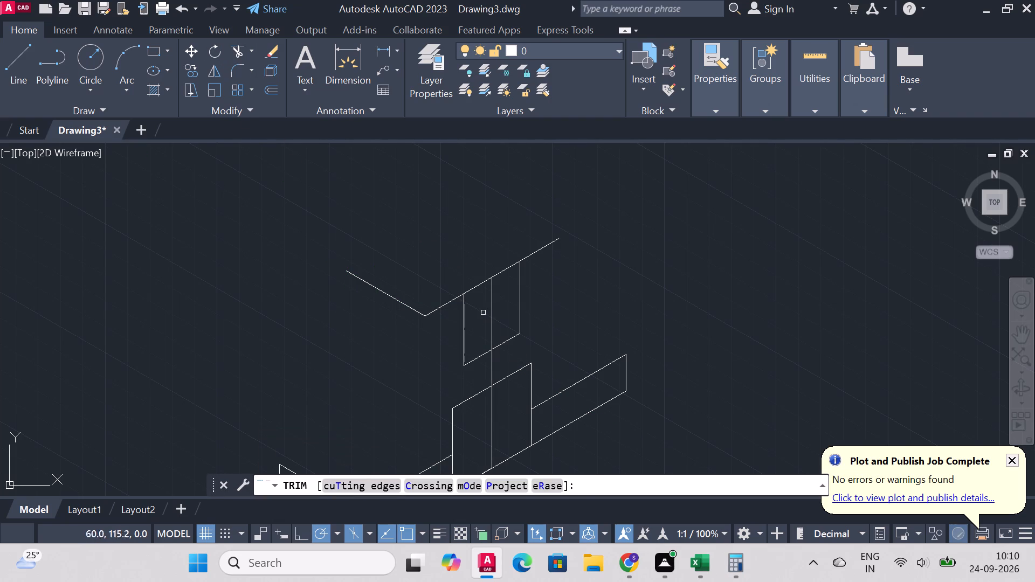
pyautogui.click(474, 288)
pyautogui.click(499, 275)
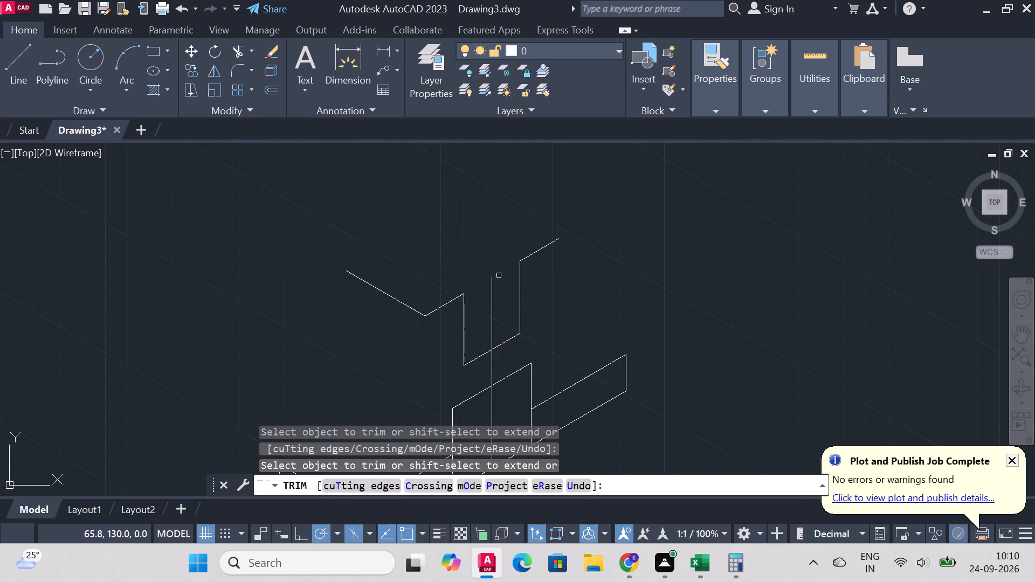
pyautogui.rightClick(674, 264)
pyautogui.click(703, 268)
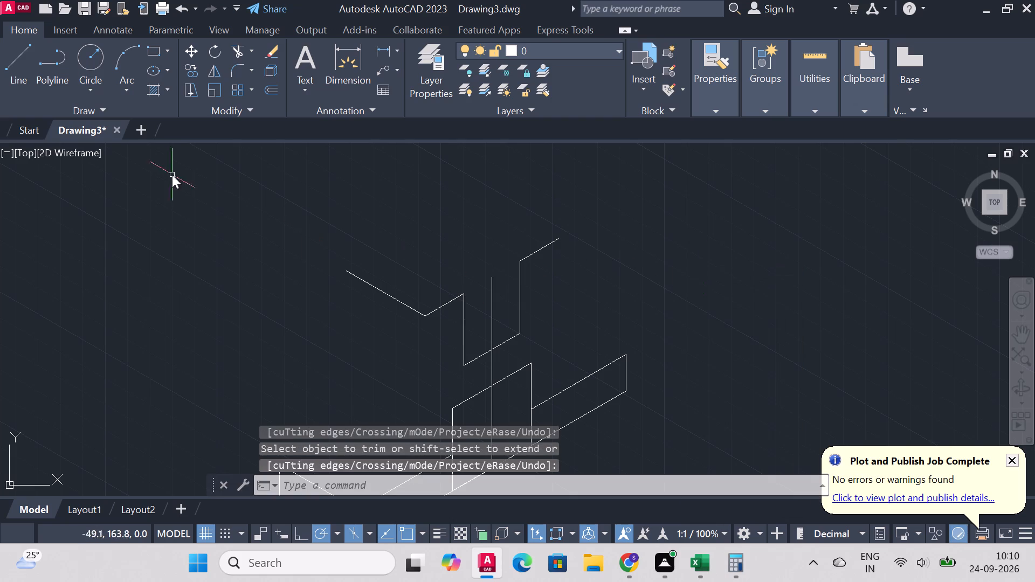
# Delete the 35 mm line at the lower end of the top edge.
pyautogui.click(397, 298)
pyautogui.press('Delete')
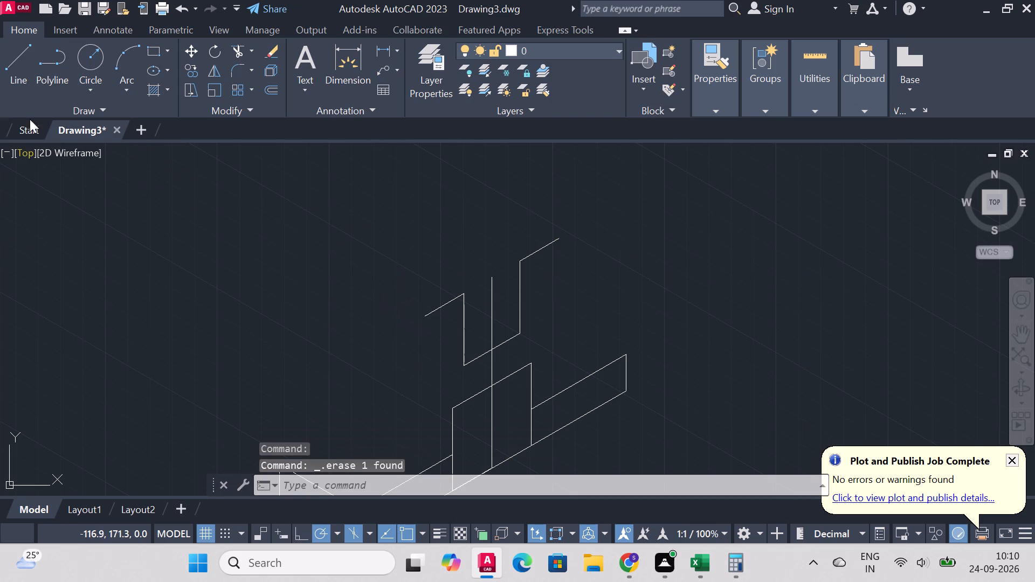
# Draw a 35 mm line at 150° from the lower outer end of the trimmed top edge, then end it.
pyautogui.click(27, 70)
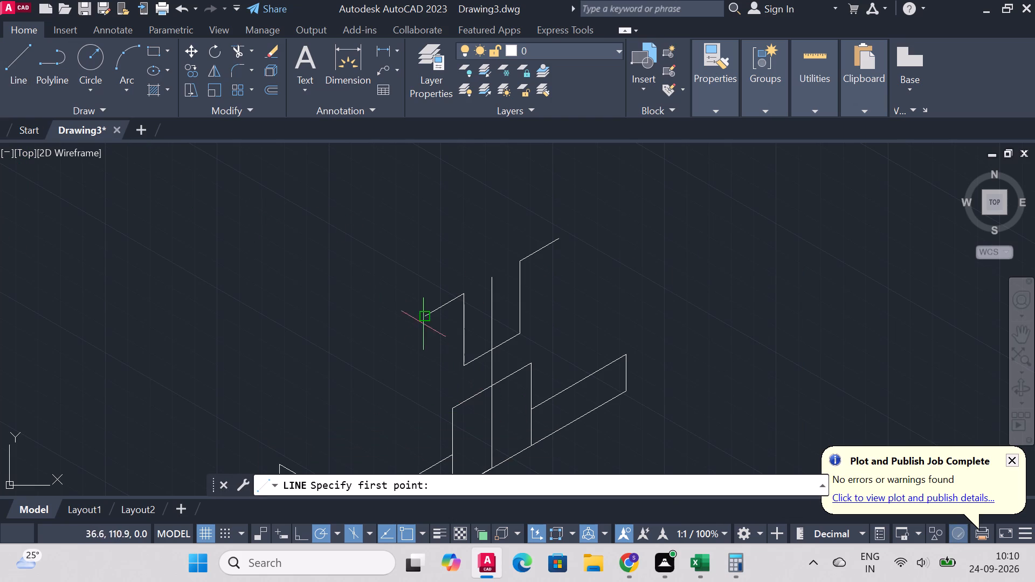
pyautogui.click(425, 317)
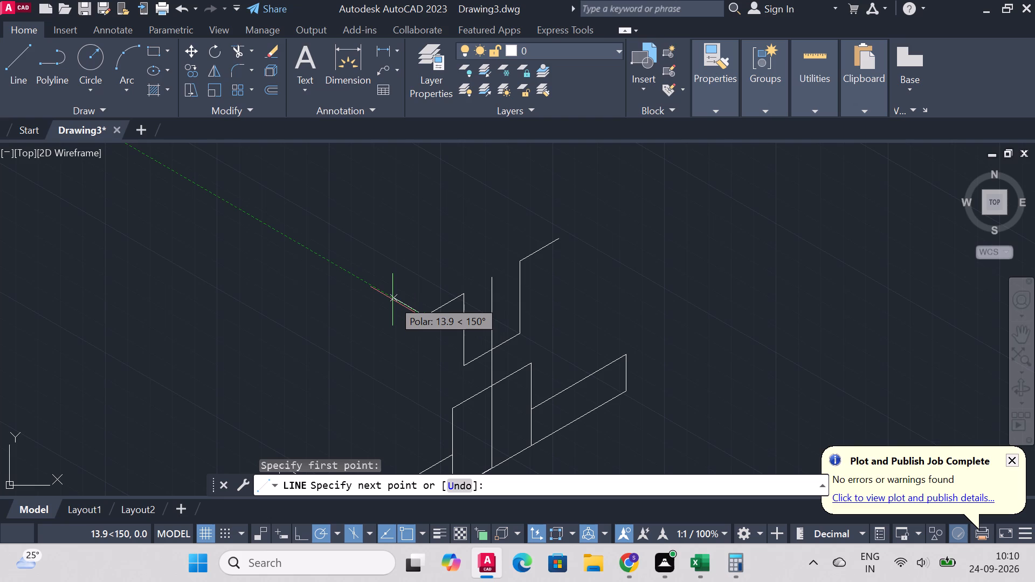
pyautogui.write('35')
pyautogui.press('Return')
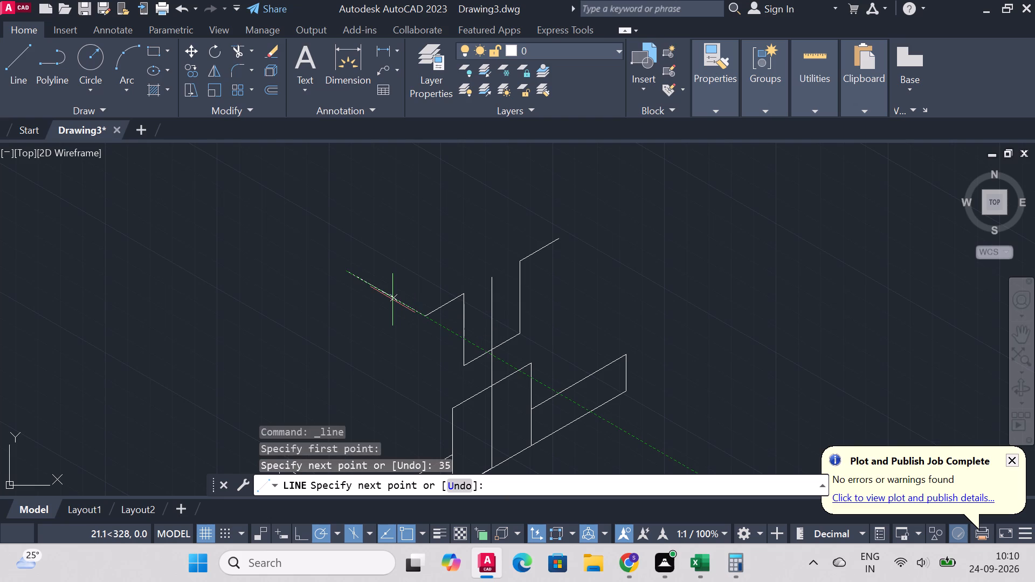
pyautogui.rightClick(411, 244)
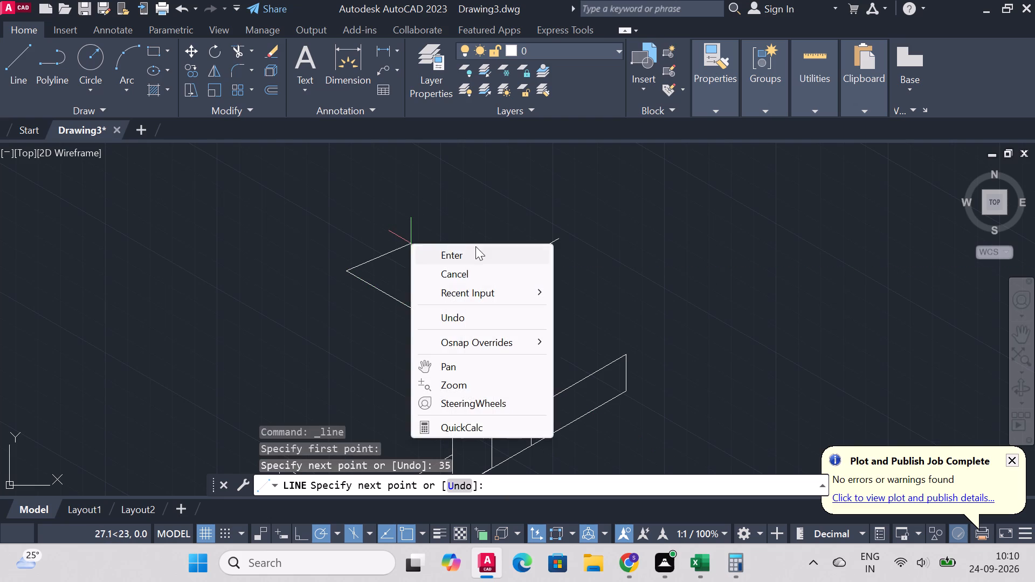
pyautogui.click(475, 246)
# Draw a 35 mm line at 150° from the top of the notch's left side and join it to the parallel line's far end.
pyautogui.click(9, 65)
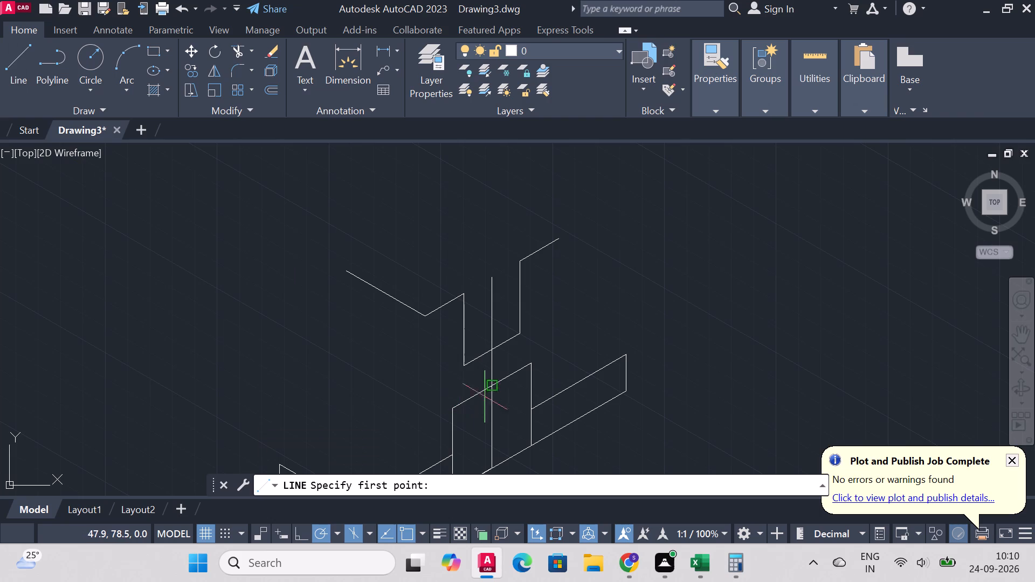
pyautogui.click(461, 296)
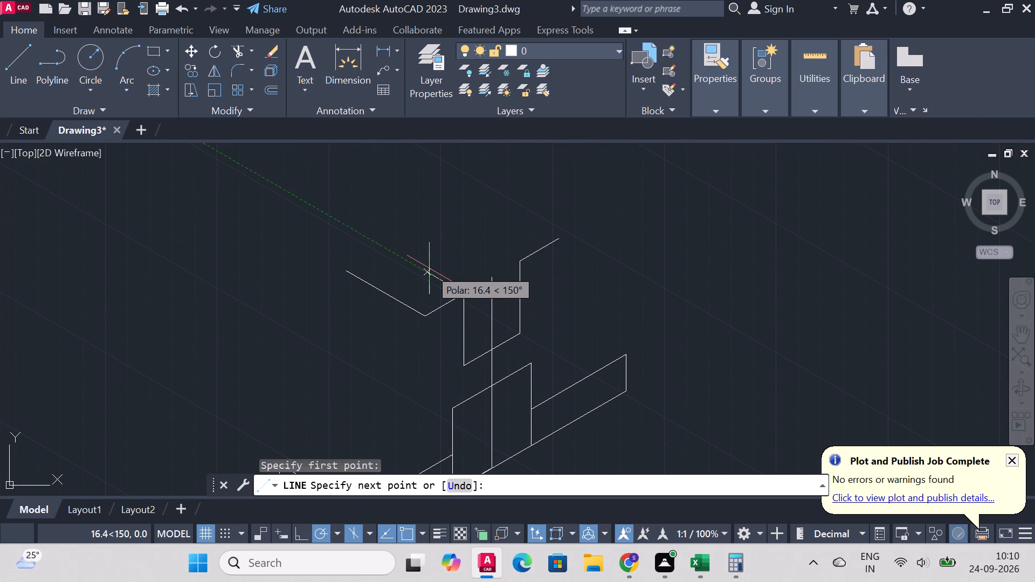
pyautogui.write('35')
pyautogui.press('Return')
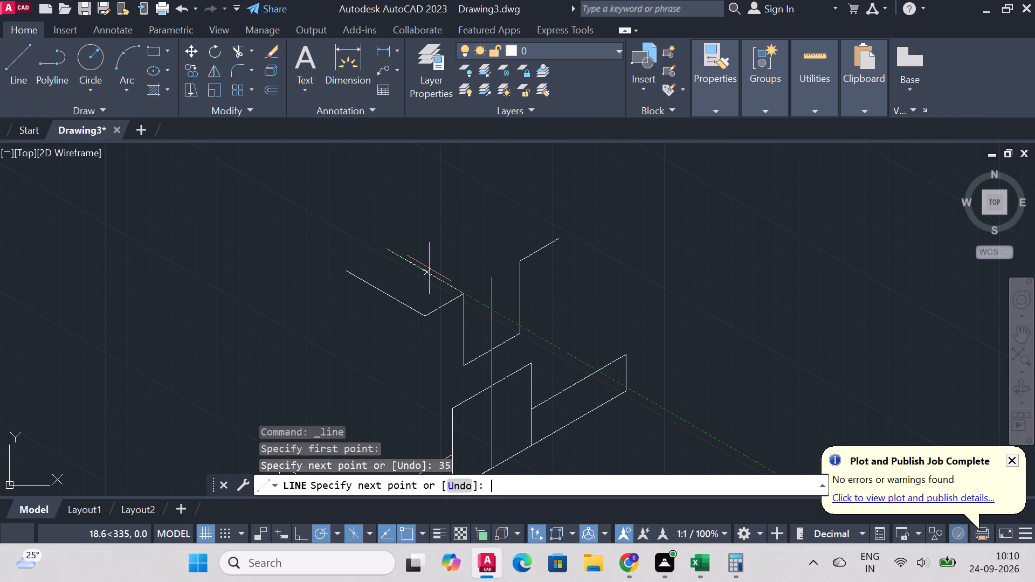
pyautogui.click(347, 268)
pyautogui.rightClick(347, 269)
pyautogui.click(398, 282)
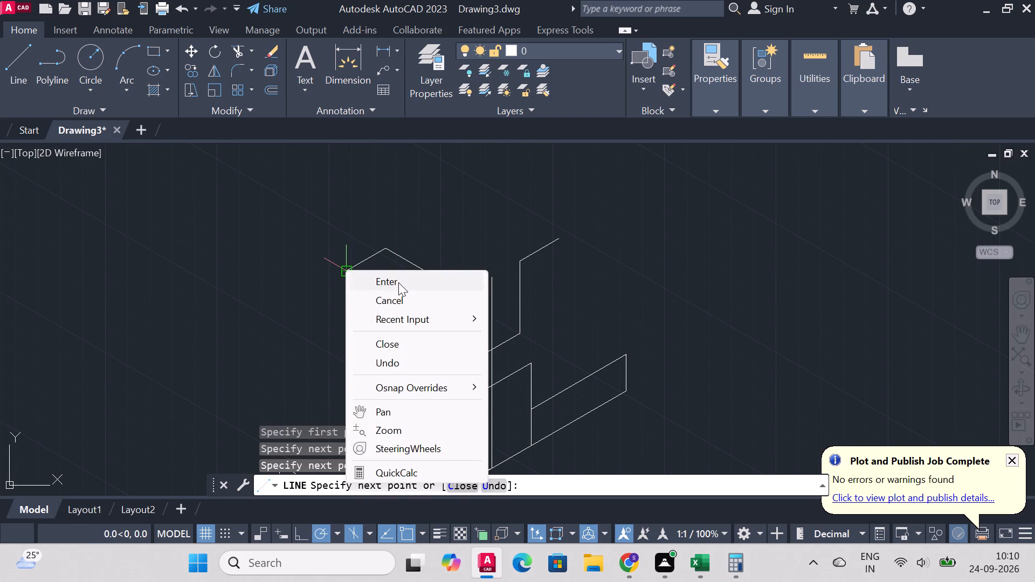
# Draw a 35 mm line at 150° where the base's top edge meets the block's left side, and join it to the base's back top corner.
pyautogui.click(9, 66)
pyautogui.scroll(-2, 597, 361)
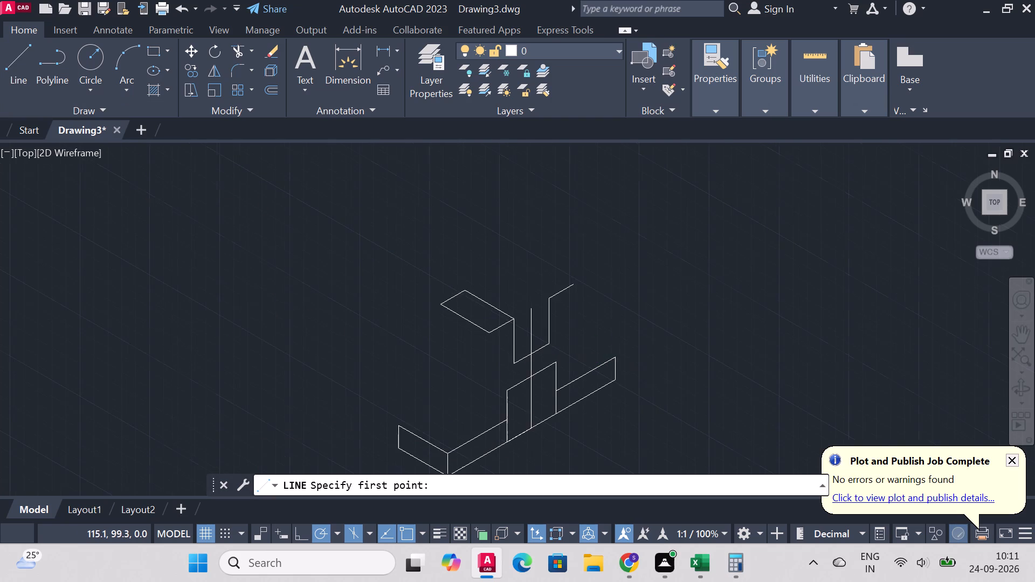
pyautogui.scroll(1, 596, 361)
pyautogui.scroll(-1, 565, 343)
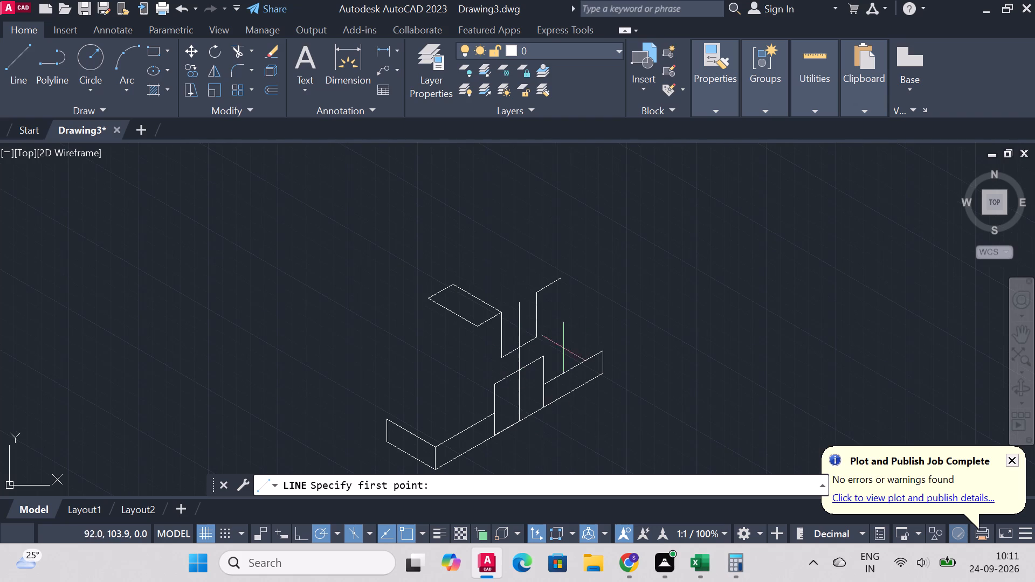
pyautogui.click(490, 415)
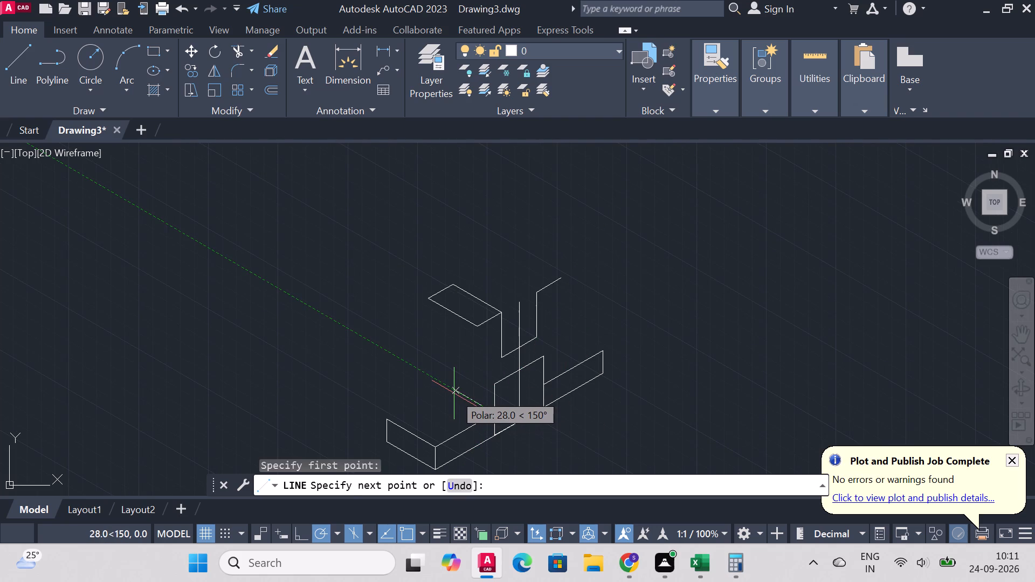
pyautogui.press('3')
pyautogui.press('5')
pyautogui.press('Return')
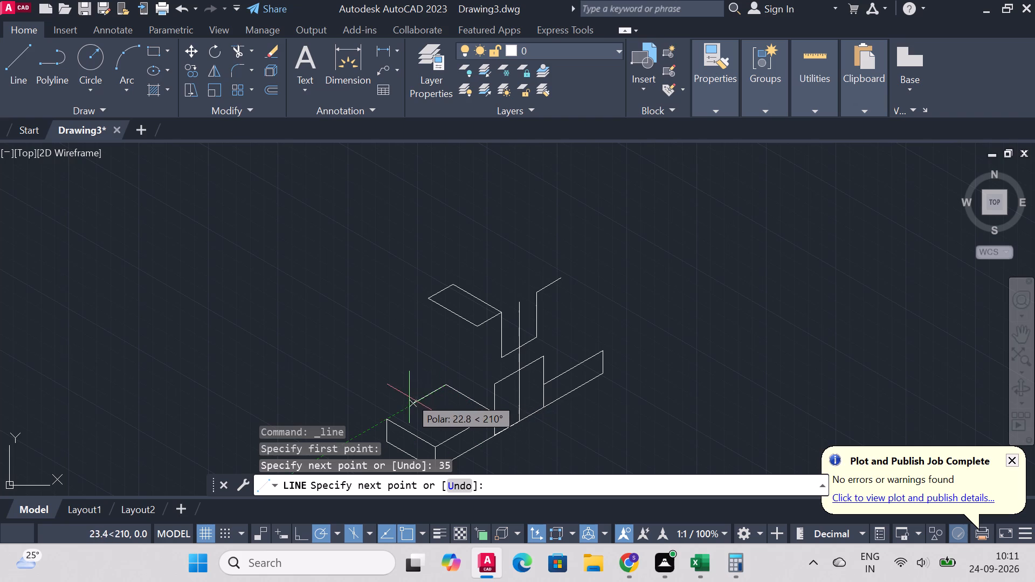
pyautogui.click(386, 423)
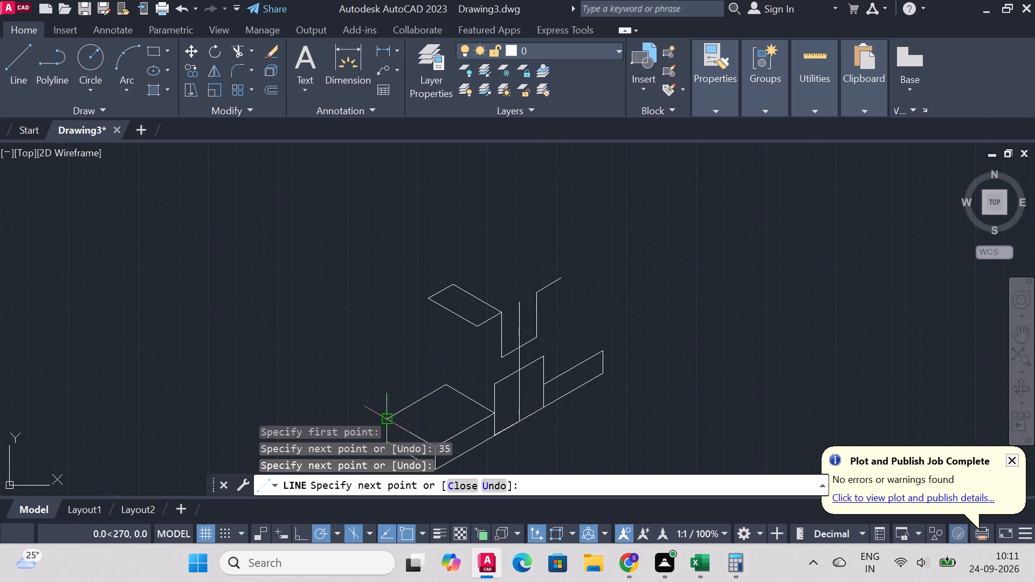
pyautogui.rightClick(385, 423)
pyautogui.click(460, 220)
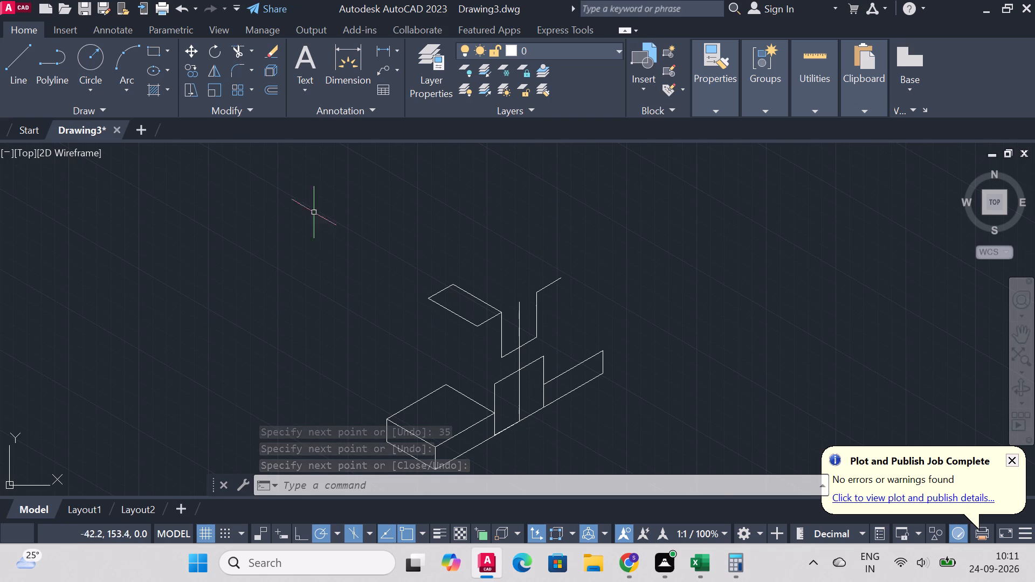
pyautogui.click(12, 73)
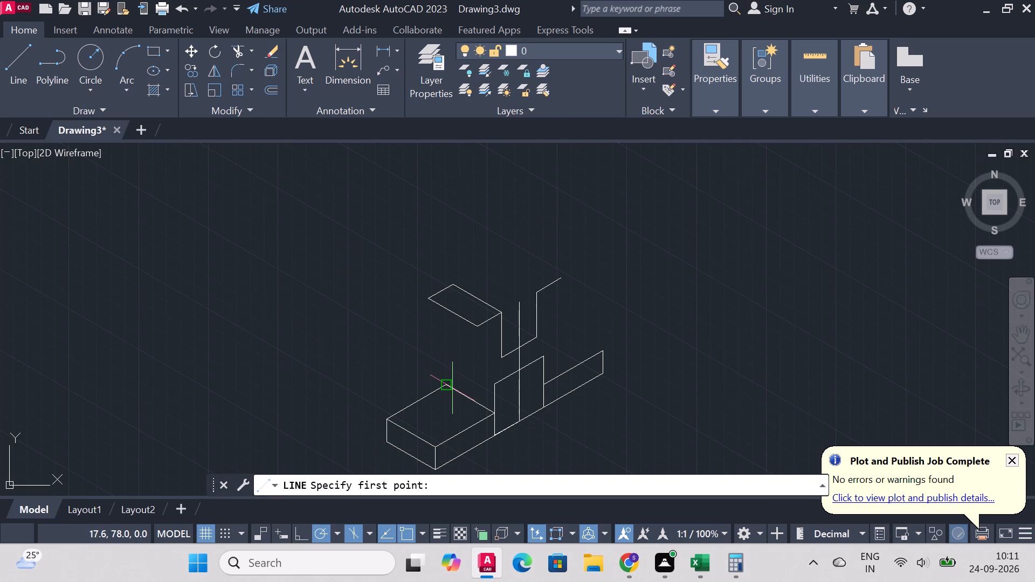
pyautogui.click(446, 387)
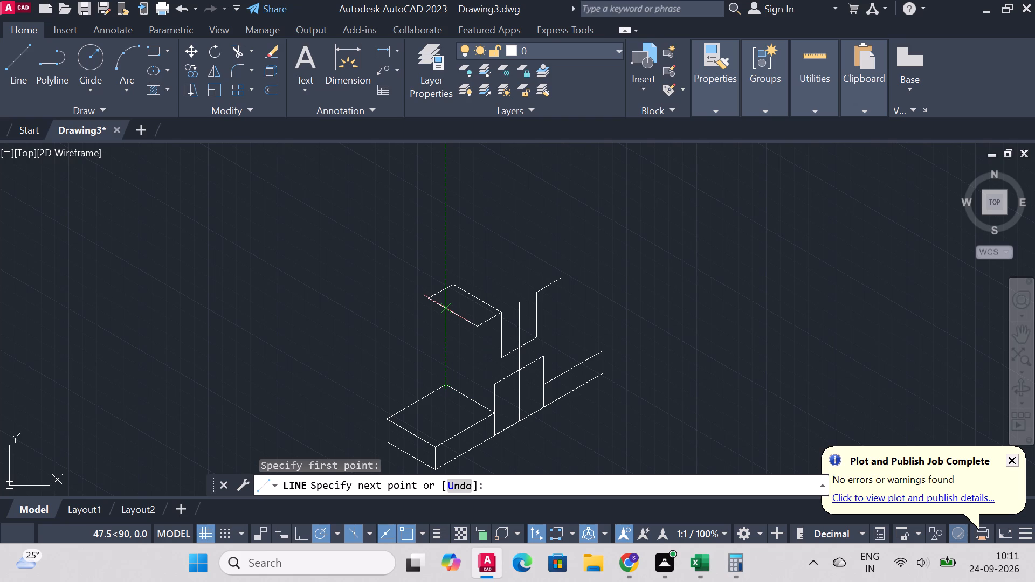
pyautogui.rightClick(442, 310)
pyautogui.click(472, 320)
# Start a vertical line downward at 270° from the outer back corner of the upper top face.
pyautogui.rightClick(314, 288)
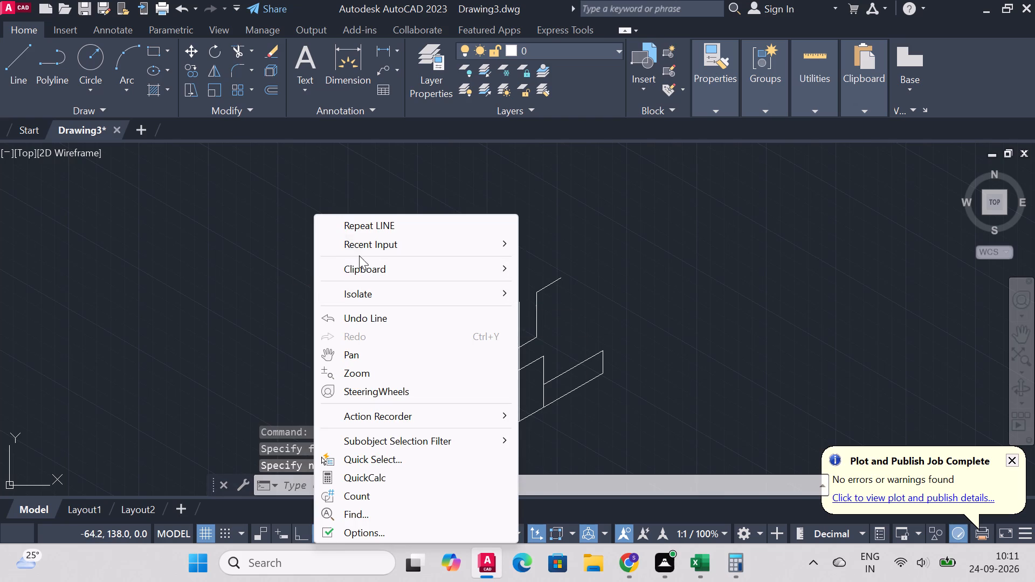
pyautogui.click(376, 222)
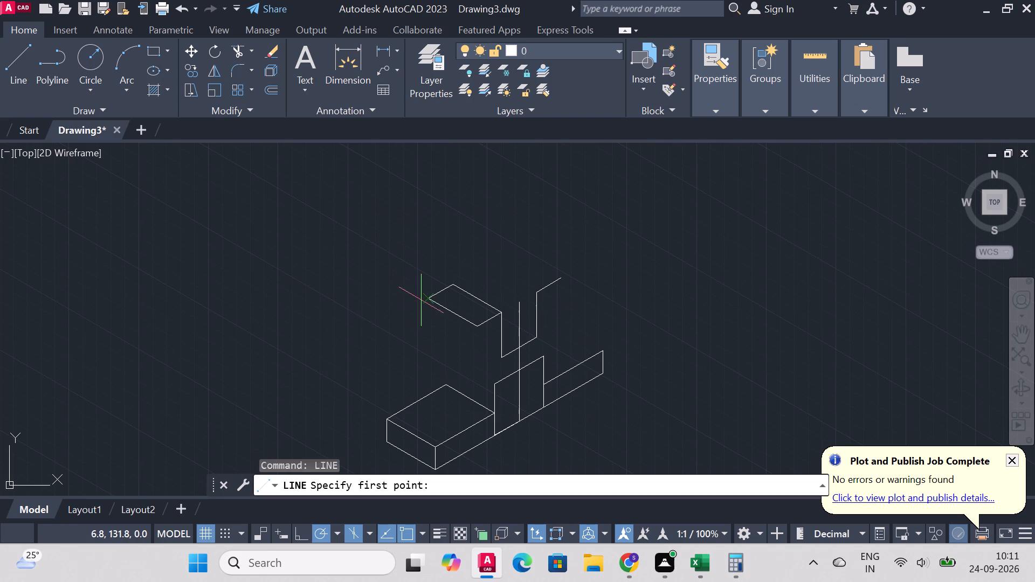
pyautogui.click(426, 300)
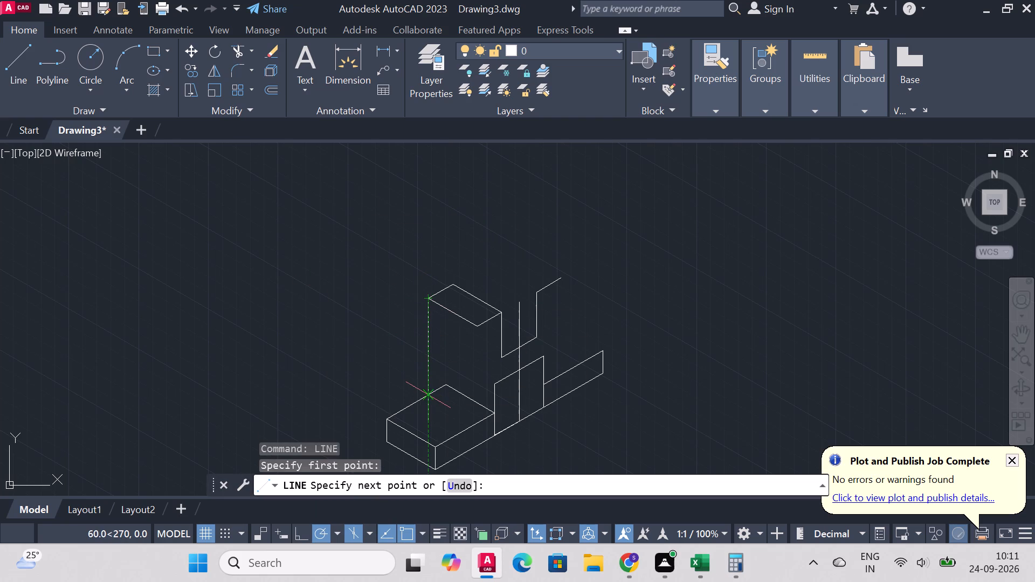
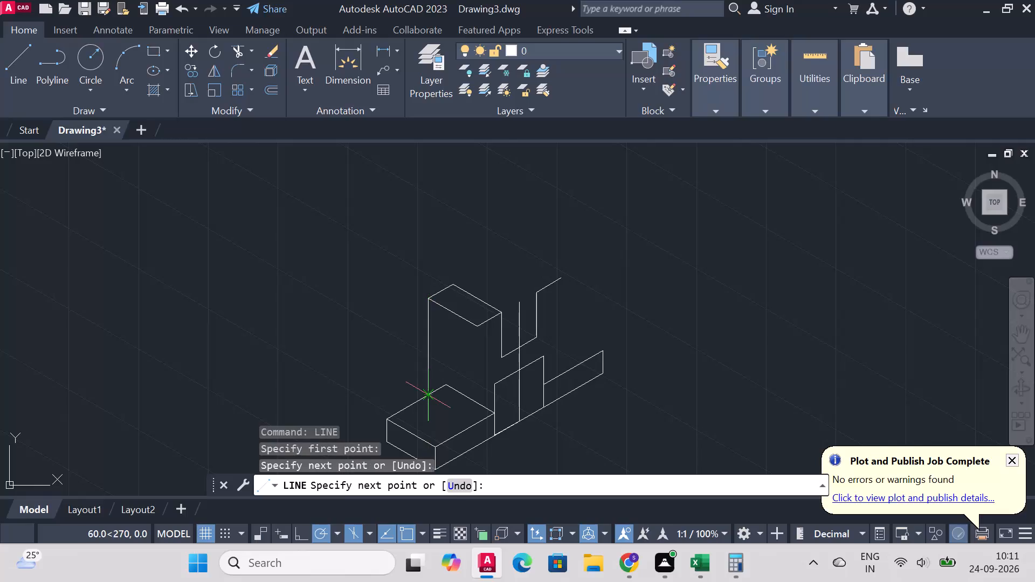
# End the vertical line where it meets the base's back top edge.
pyautogui.rightClick(424, 400)
pyautogui.click(476, 214)
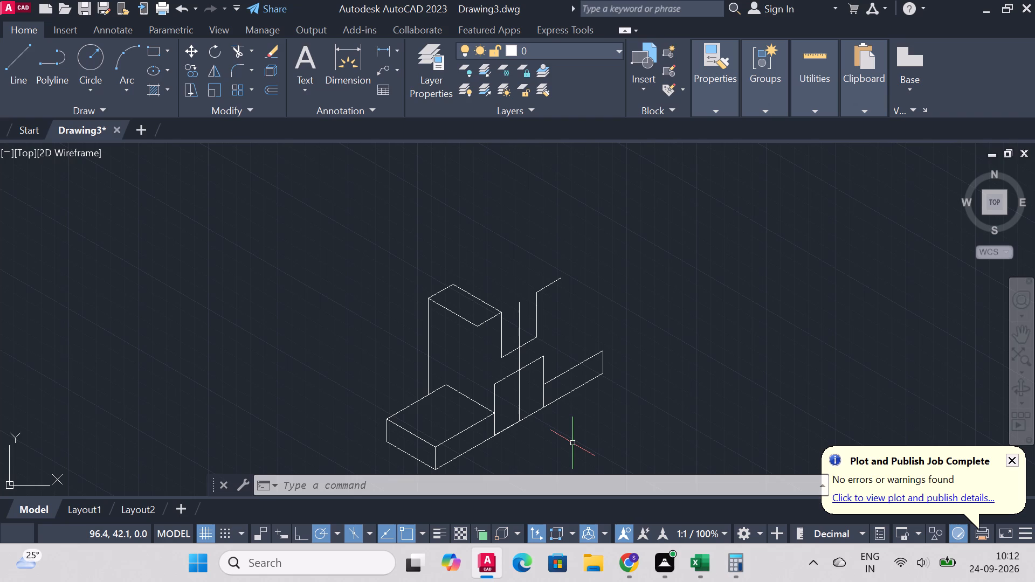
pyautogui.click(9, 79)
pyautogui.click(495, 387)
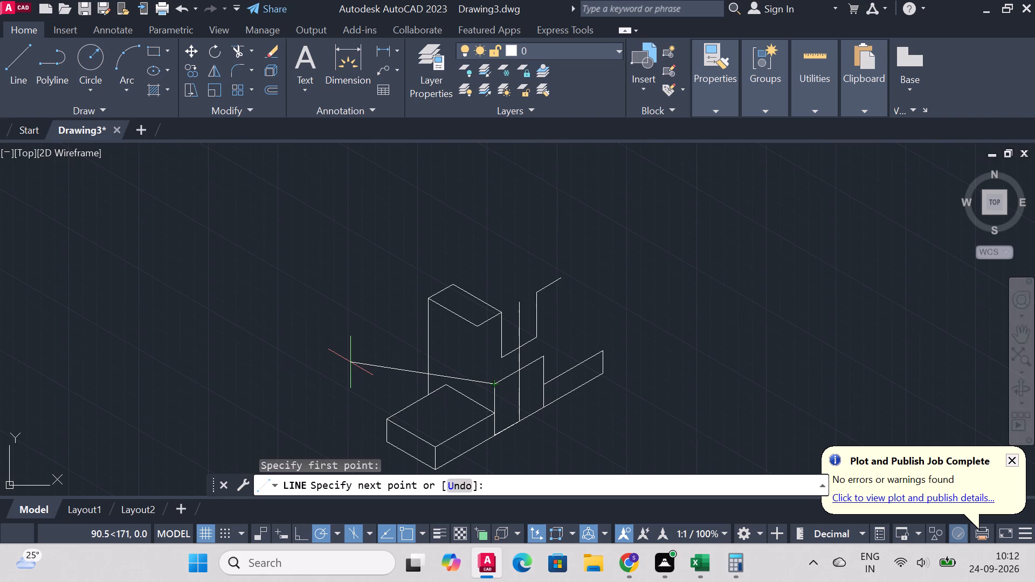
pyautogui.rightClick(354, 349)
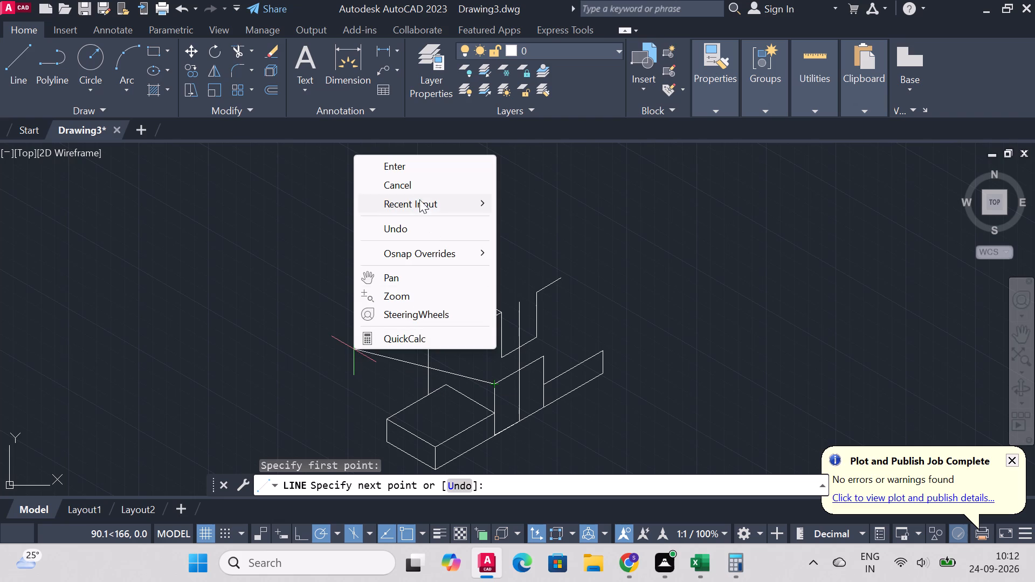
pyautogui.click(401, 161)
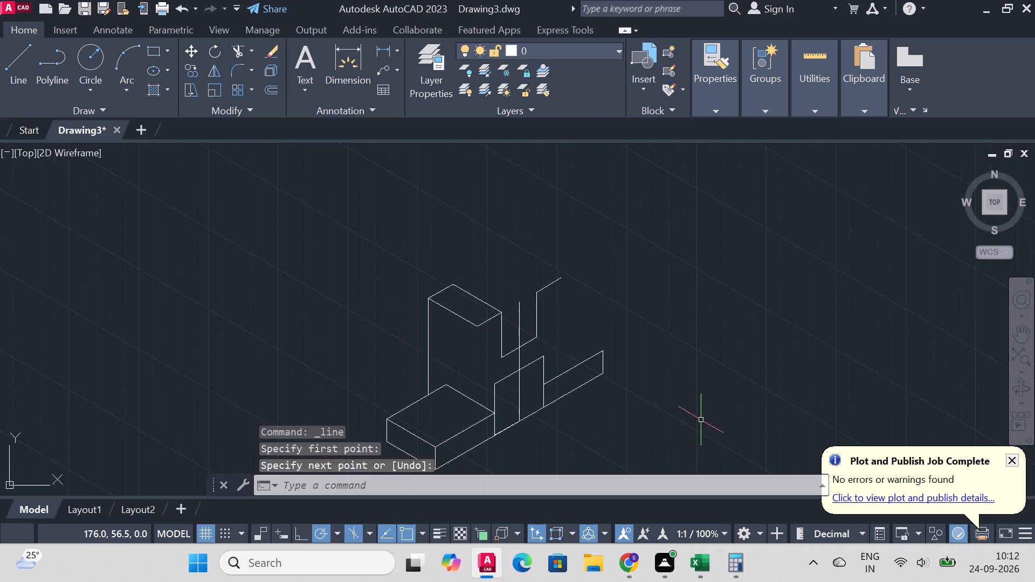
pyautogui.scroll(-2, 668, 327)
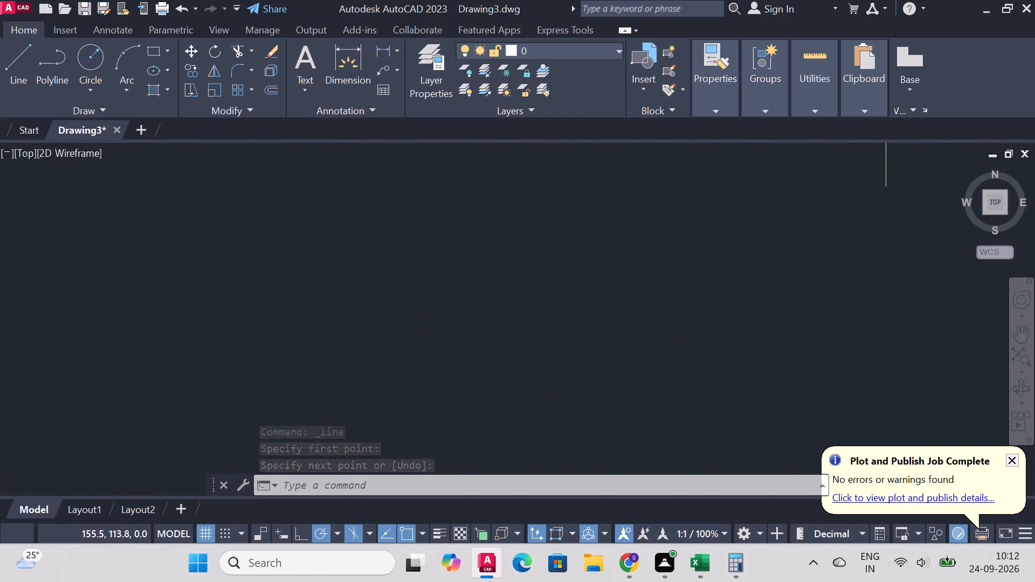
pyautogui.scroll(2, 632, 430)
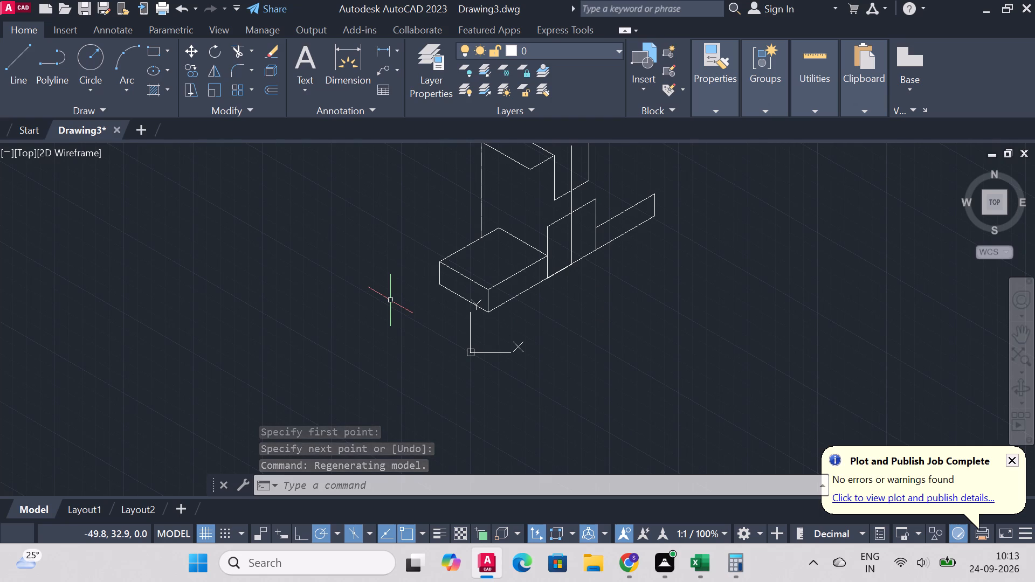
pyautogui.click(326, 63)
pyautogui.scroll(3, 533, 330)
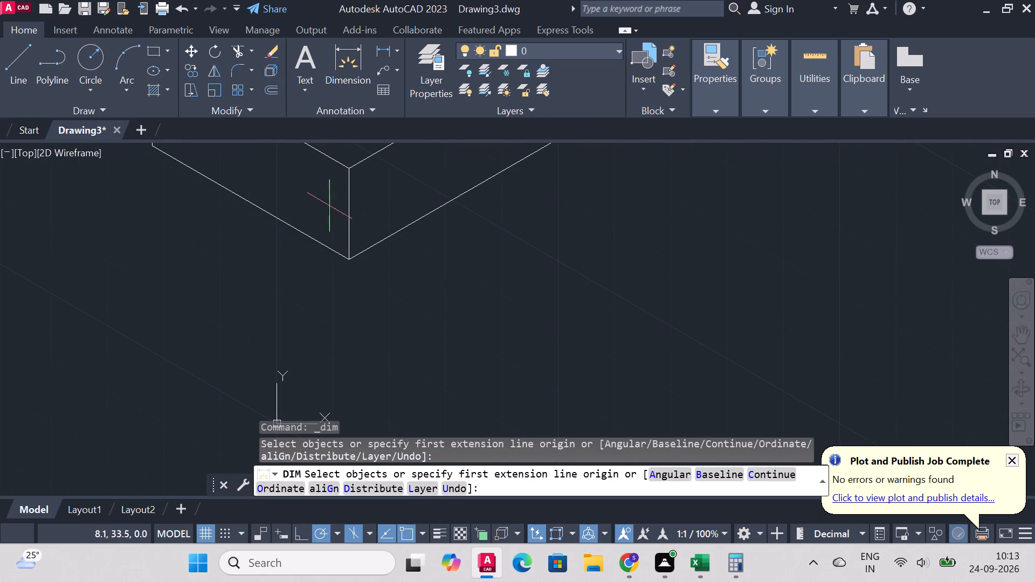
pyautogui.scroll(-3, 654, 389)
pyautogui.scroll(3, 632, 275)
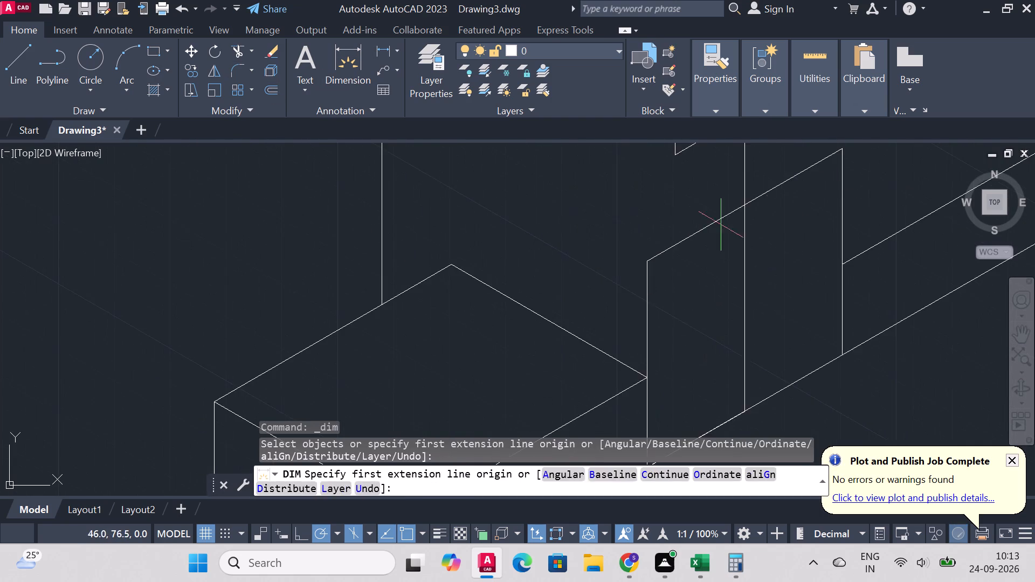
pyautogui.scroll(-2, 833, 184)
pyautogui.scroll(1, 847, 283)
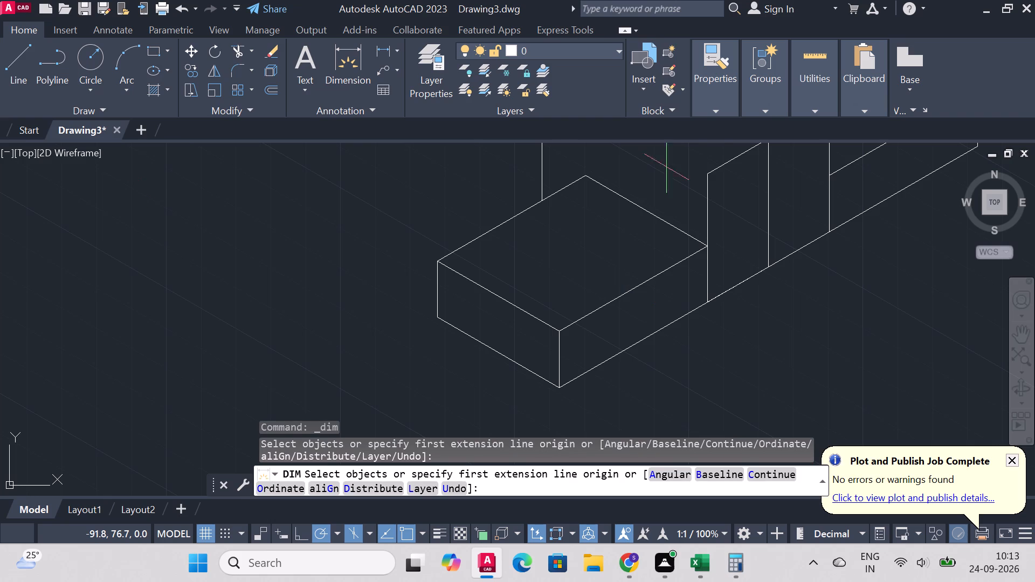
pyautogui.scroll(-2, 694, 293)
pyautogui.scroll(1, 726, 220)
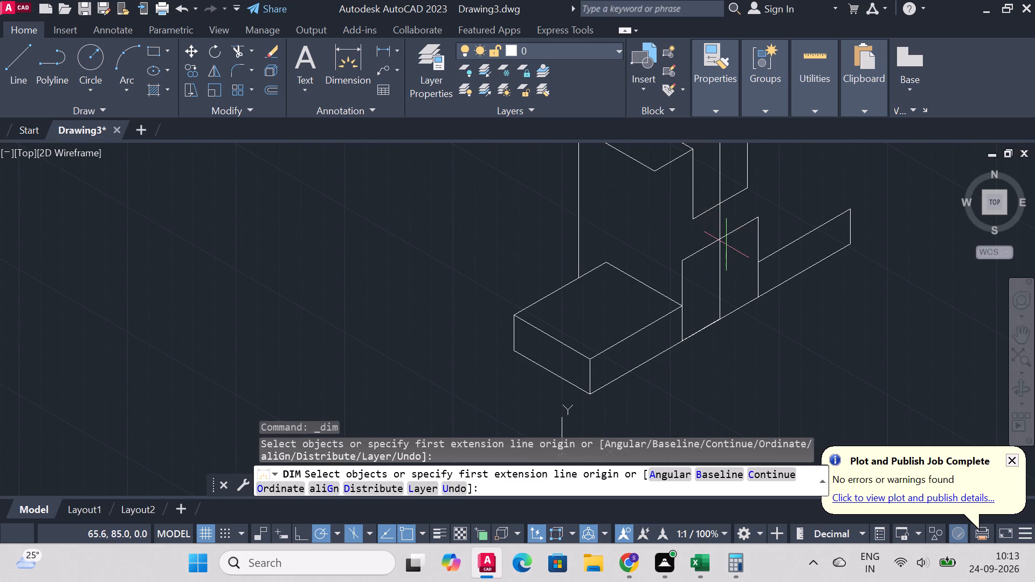
# Draw a 60 mm line at 270° from the upper block's front top corner, and join it to the foot of the back vertical edge.
pyautogui.click(29, 60)
pyautogui.click(653, 169)
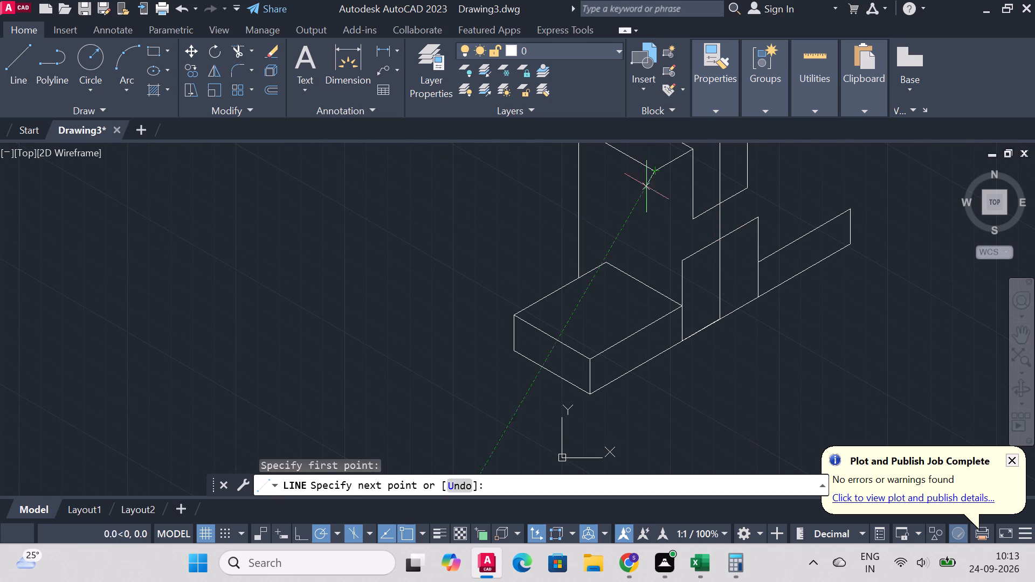
pyautogui.click(657, 318)
pyautogui.click(579, 275)
pyautogui.rightClick(579, 275)
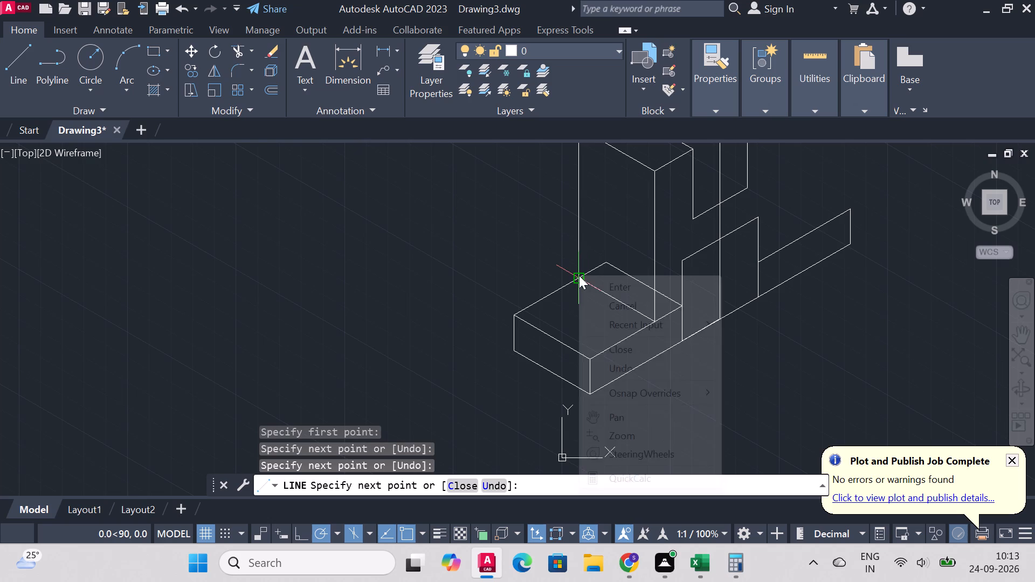
pyautogui.click(631, 285)
# Trim the base top edges that extend past the upper block's new side face, then end the trim.
pyautogui.scroll(-2, 729, 352)
pyautogui.scroll(2, 728, 241)
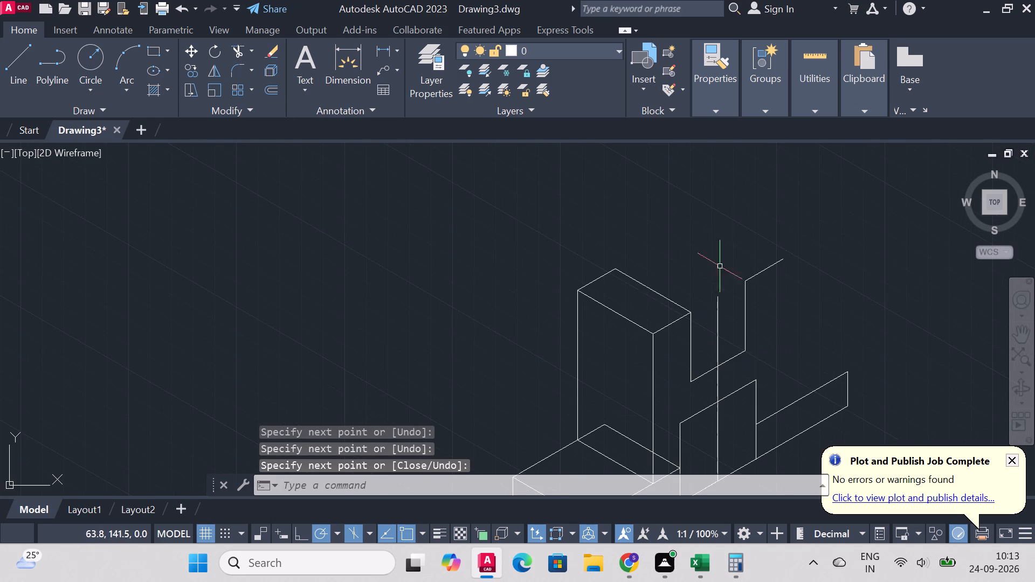
pyautogui.click(236, 52)
pyautogui.scroll(-2, 805, 351)
pyautogui.scroll(1, 760, 426)
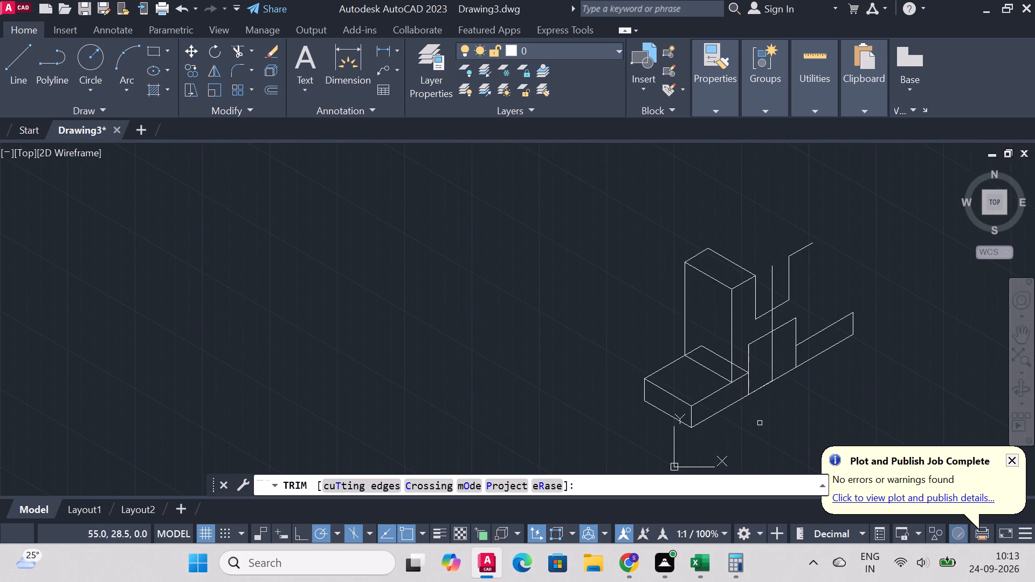
pyautogui.click(742, 375)
pyautogui.click(741, 378)
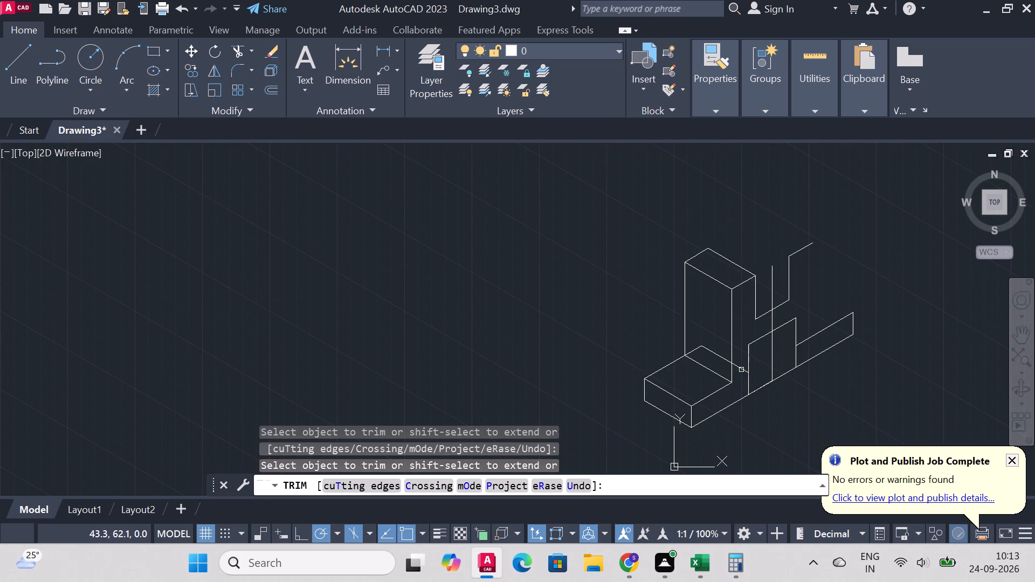
pyautogui.click(741, 369)
pyautogui.click(722, 358)
pyautogui.click(698, 349)
pyautogui.rightClick(159, 220)
pyautogui.click(197, 228)
# Draw a 60 mm line at 270° from the open end of the other upper arm's top edge down to the base's top edge.
pyautogui.scroll(-1, 776, 272)
pyautogui.scroll(2, 942, 278)
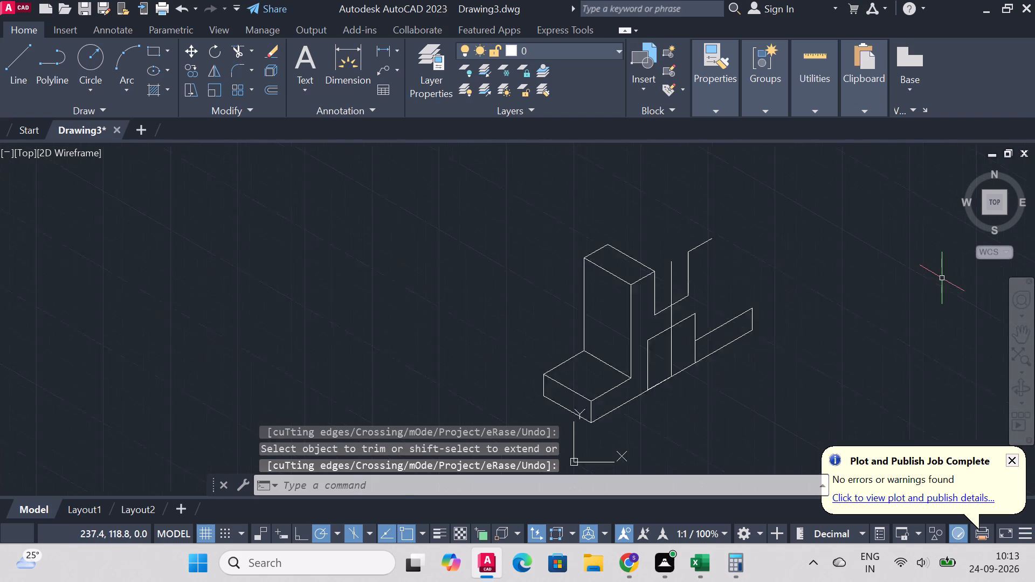
pyautogui.scroll(-1, 891, 282)
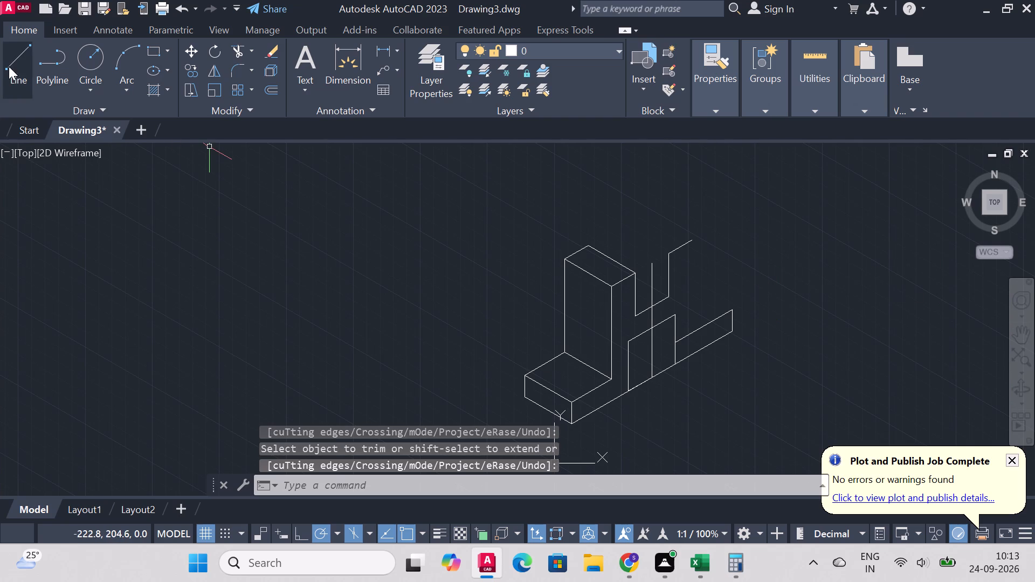
pyautogui.click(10, 64)
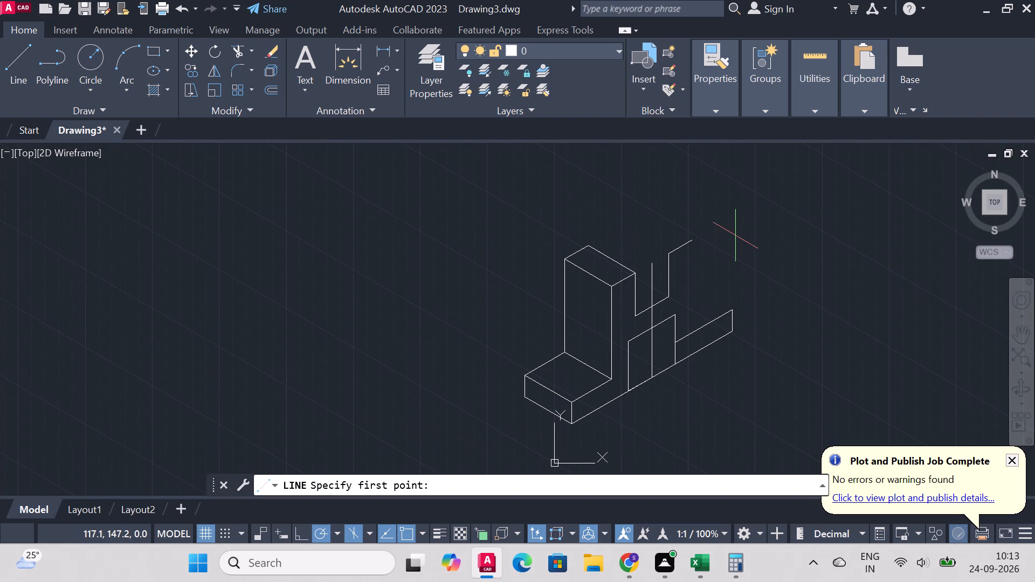
pyautogui.click(690, 242)
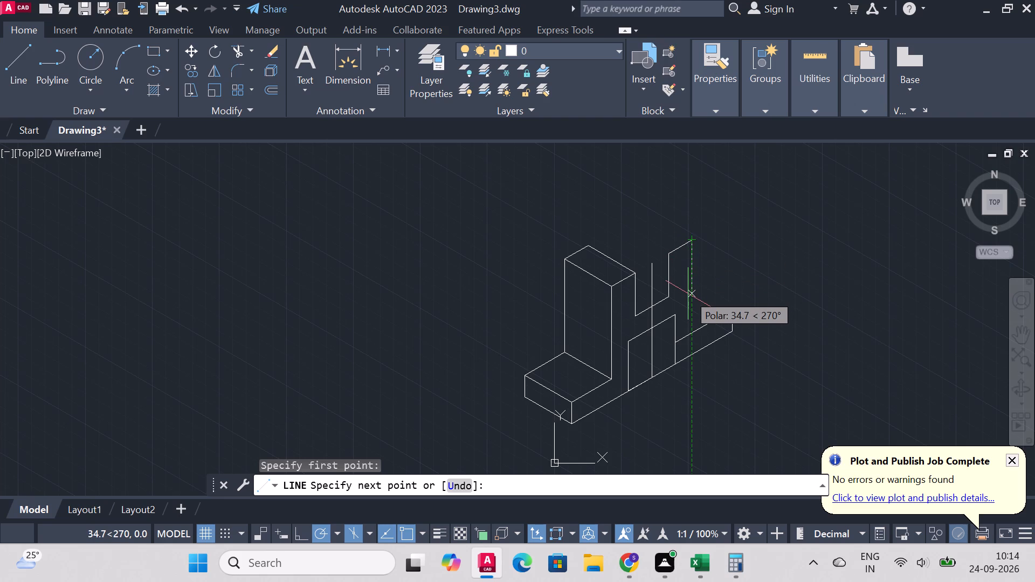
pyautogui.click(691, 337)
pyautogui.rightClick(687, 341)
pyautogui.click(733, 357)
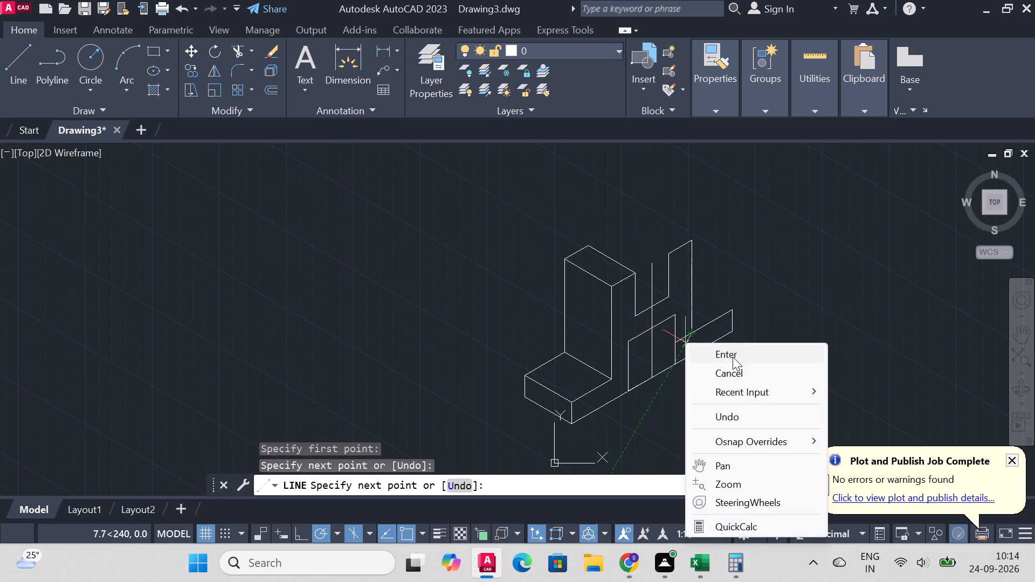
# Trim the base's top edge between the small inner rectangle's side and the new vertical edge.
pyautogui.click(233, 51)
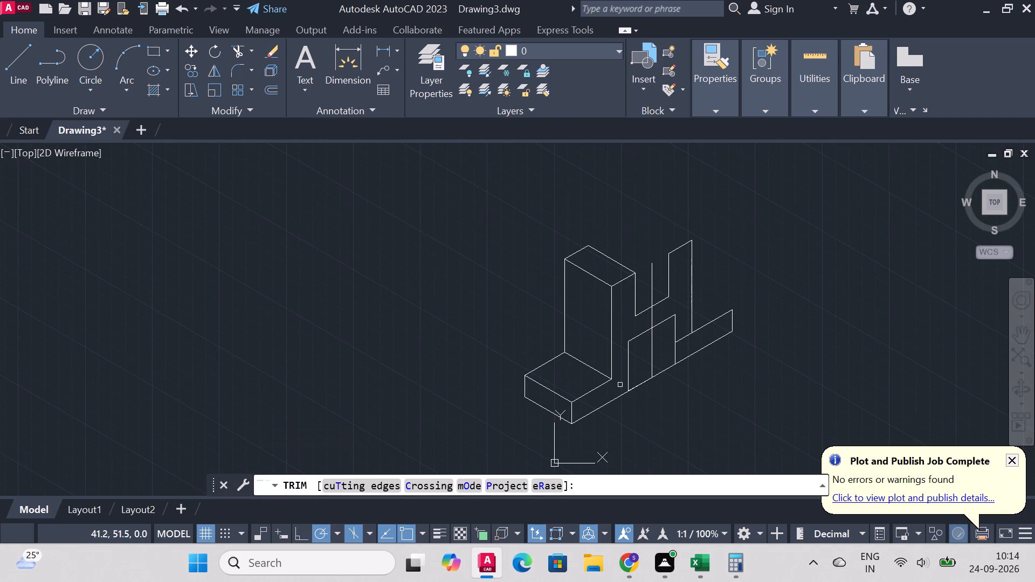
pyautogui.click(687, 336)
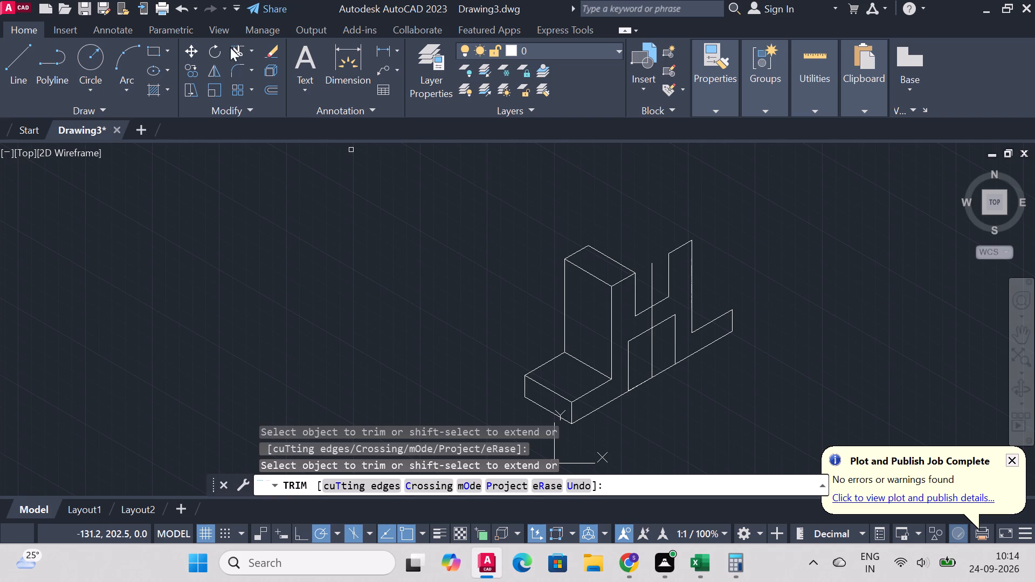
# Draw a line about 30 mm long at 150° from the base's far end top corner to the block's outer vertical edge.
pyautogui.click(13, 57)
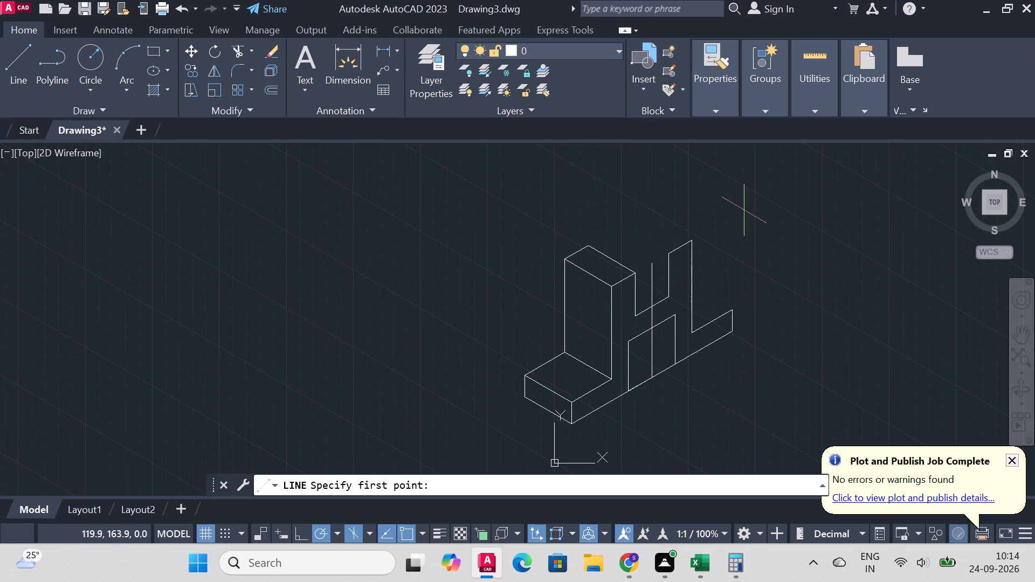
pyautogui.click(734, 306)
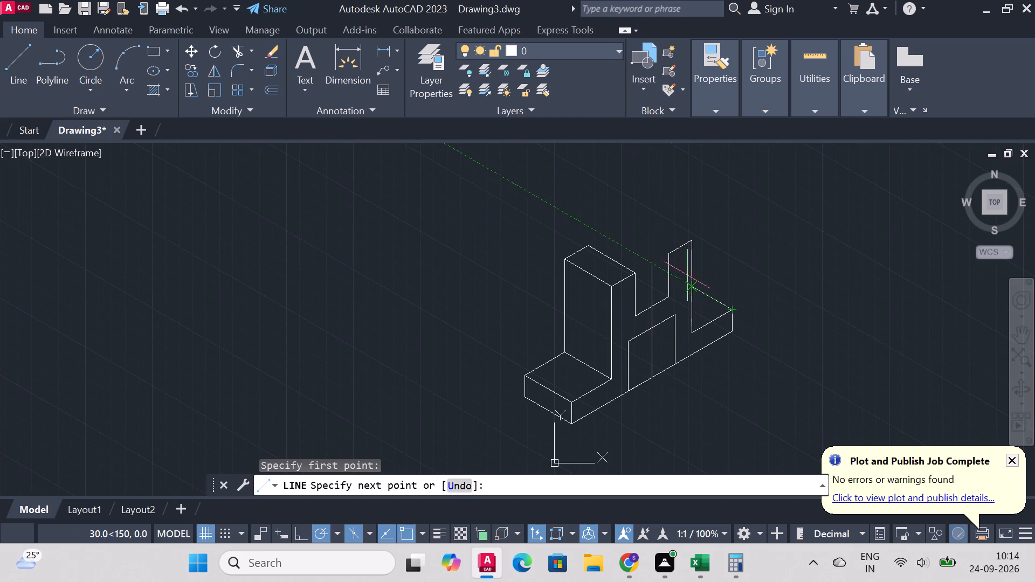
pyautogui.click(692, 279)
pyautogui.rightClick(692, 279)
pyautogui.click(740, 290)
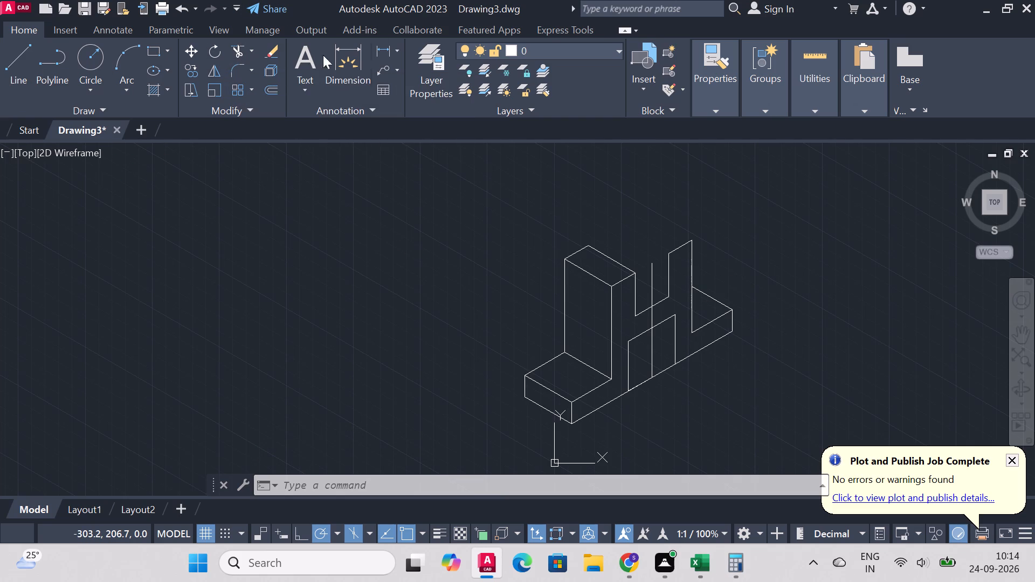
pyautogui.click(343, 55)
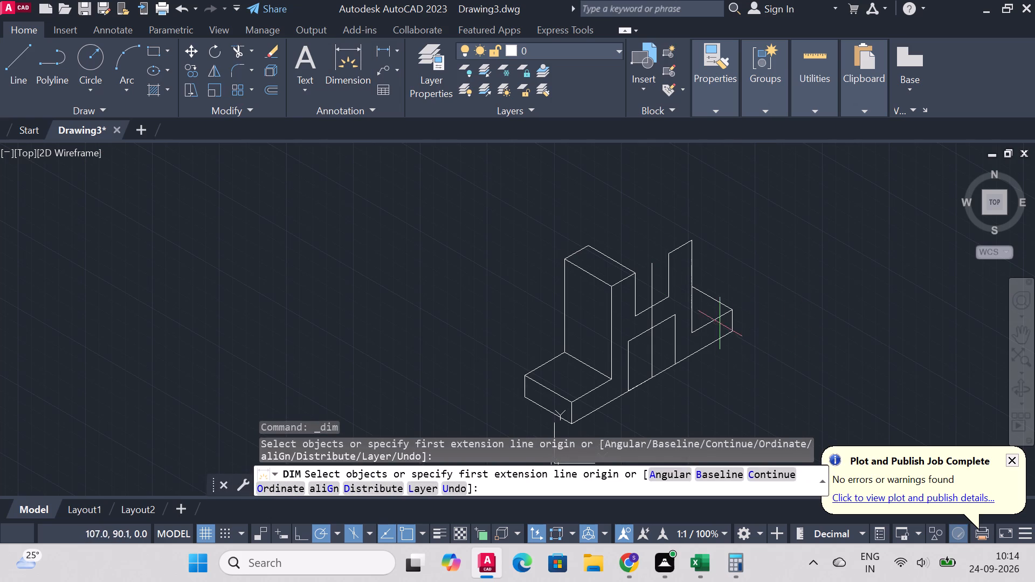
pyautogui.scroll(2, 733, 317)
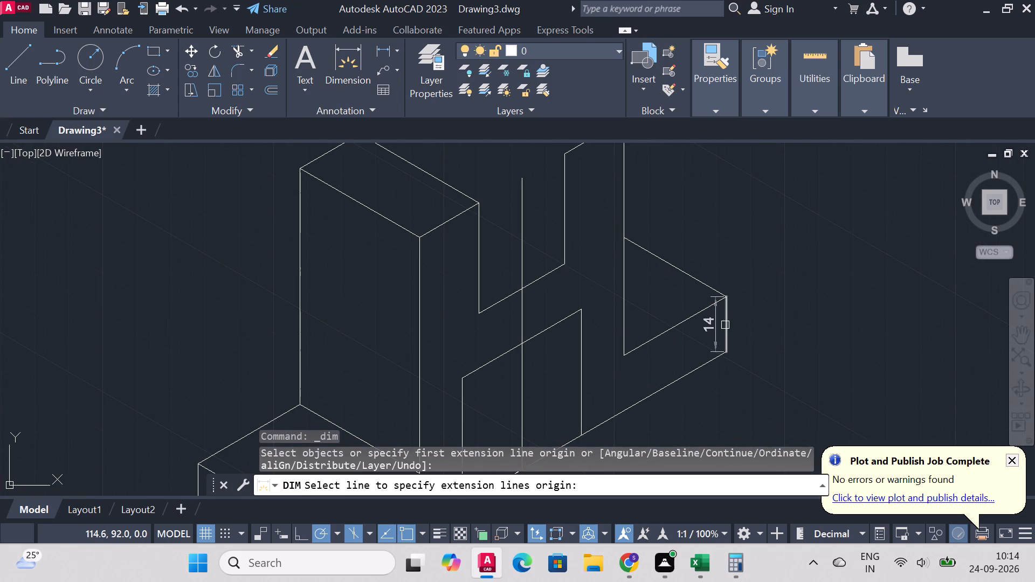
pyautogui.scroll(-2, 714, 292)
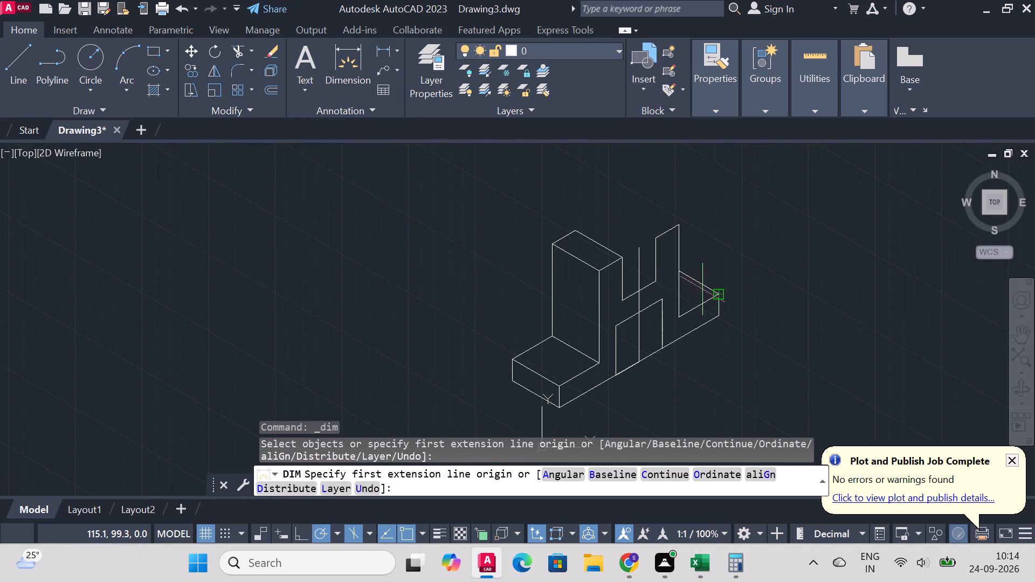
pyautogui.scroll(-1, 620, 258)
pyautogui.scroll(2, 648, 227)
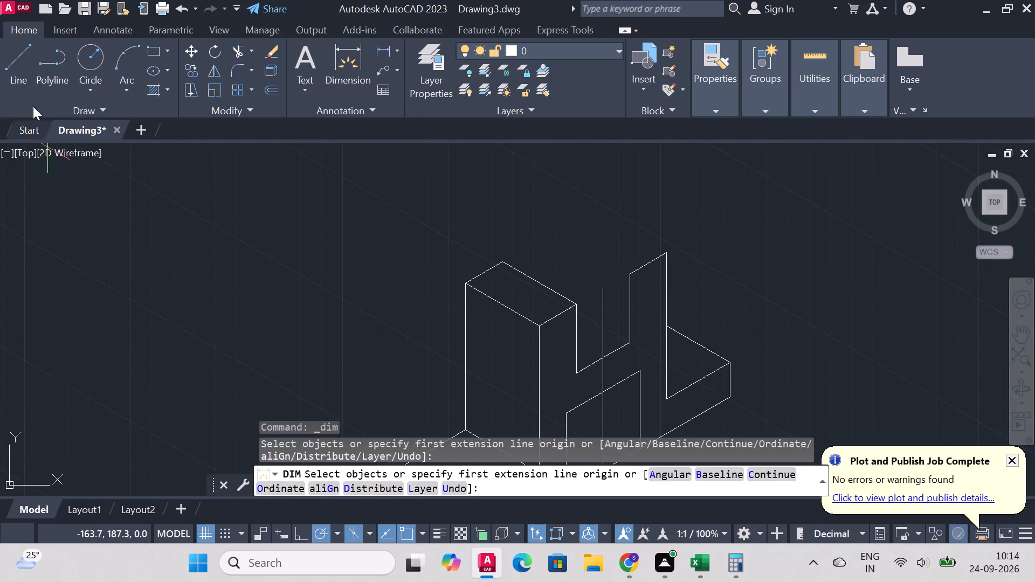
# Draw a 35 mm line at 150° from the outer top corner of the second upper arm, then end it.
pyautogui.click(9, 67)
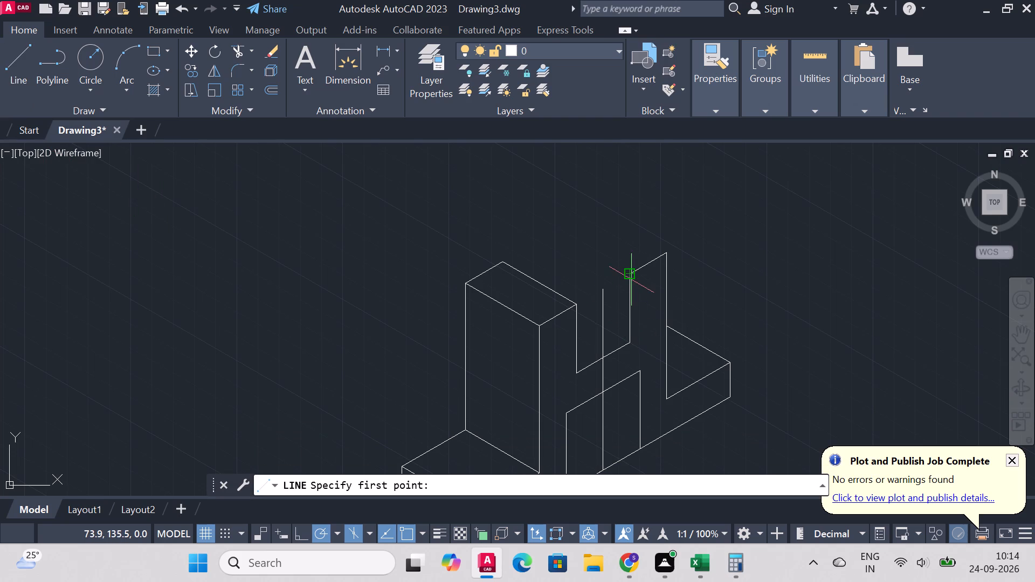
pyautogui.click(664, 254)
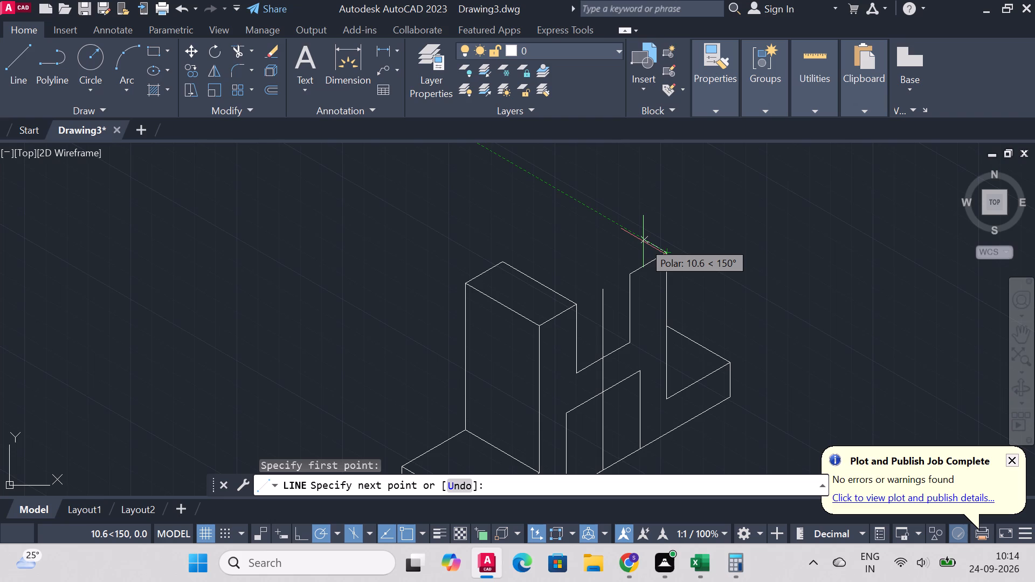
pyautogui.write('35')
pyautogui.press('Return')
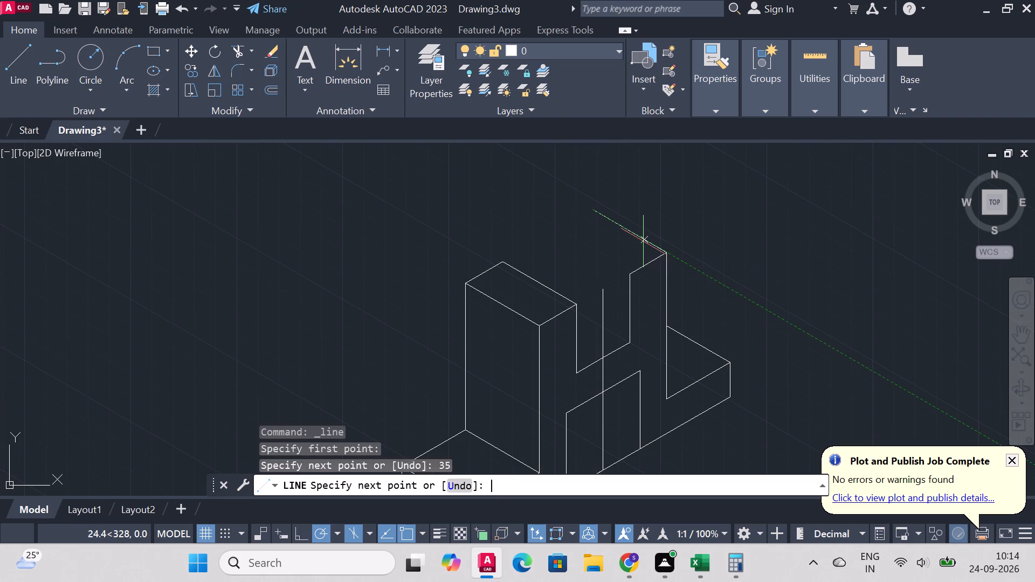
pyautogui.rightClick(565, 224)
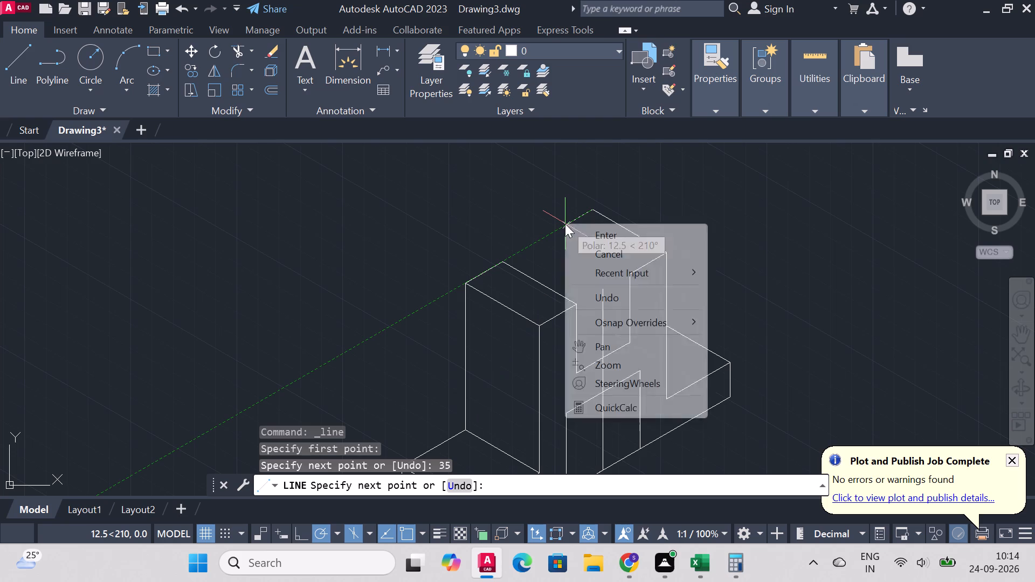
pyautogui.click(620, 231)
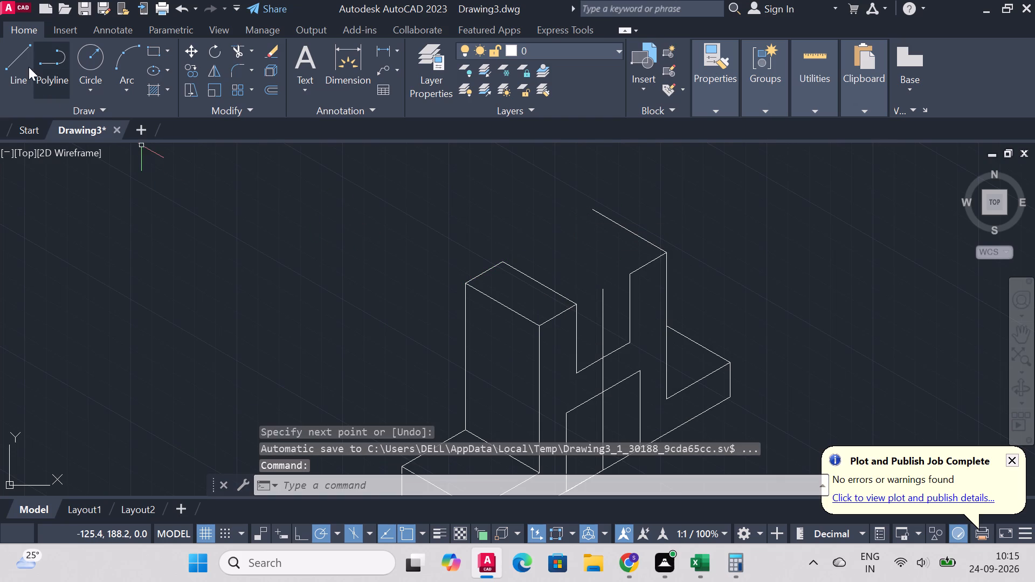
# Draw a 35 mm line at 150° from the second upper arm's inner top corner, and join it to the outer top line's end.
pyautogui.click(17, 55)
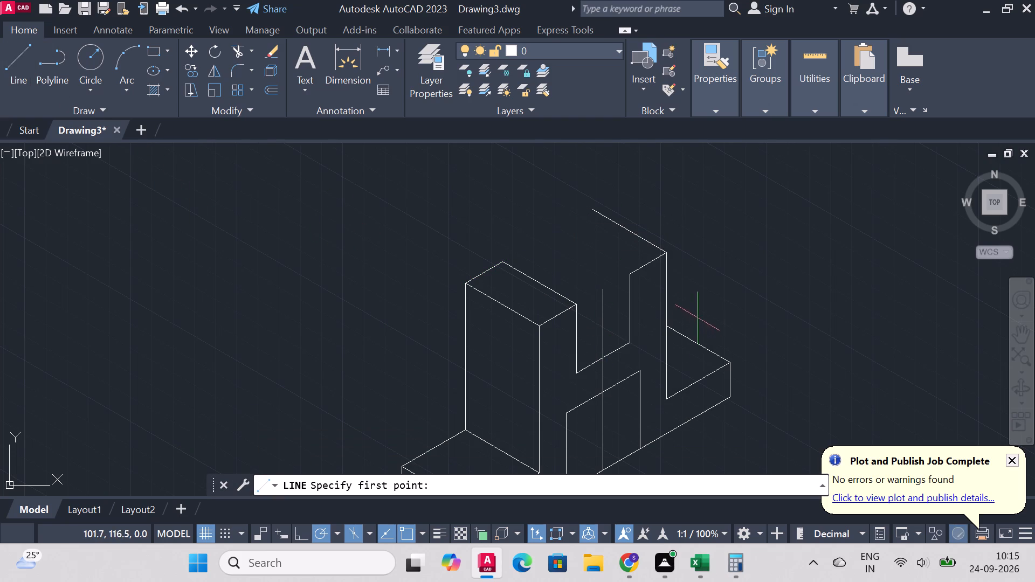
pyautogui.click(630, 276)
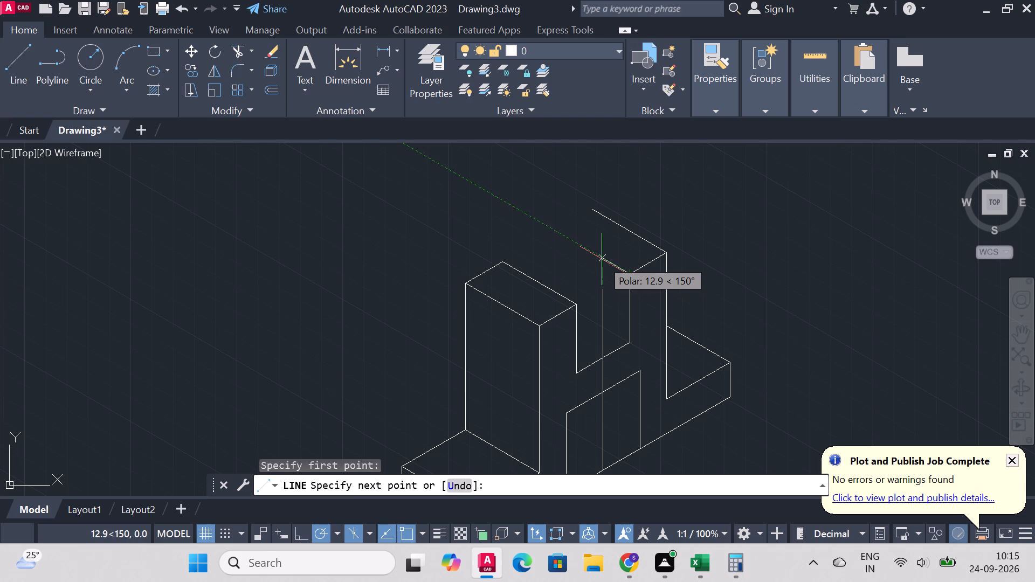
pyautogui.write('35')
pyautogui.press('Return')
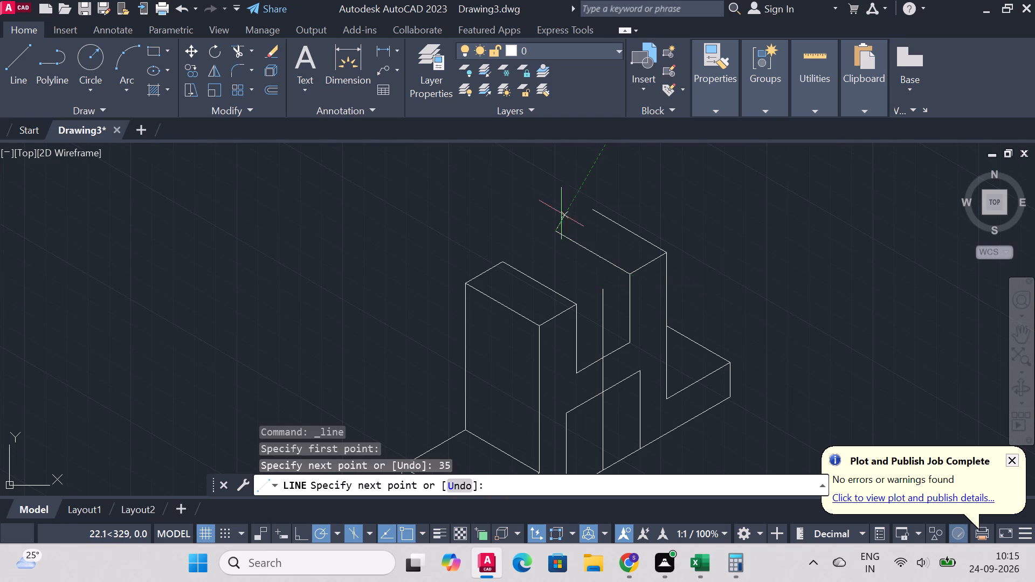
pyautogui.click(589, 214)
pyautogui.rightClick(589, 214)
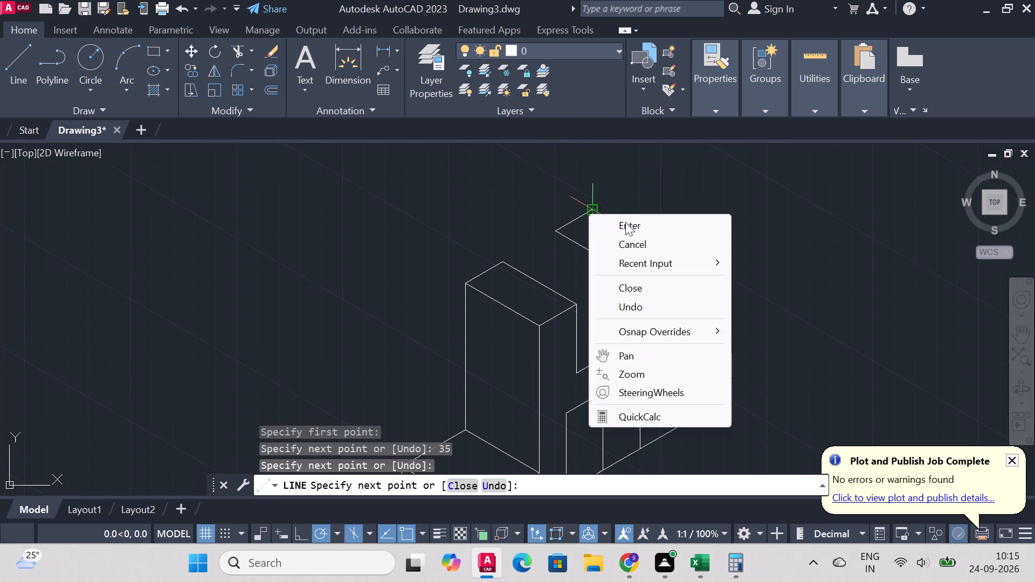
pyautogui.click(626, 222)
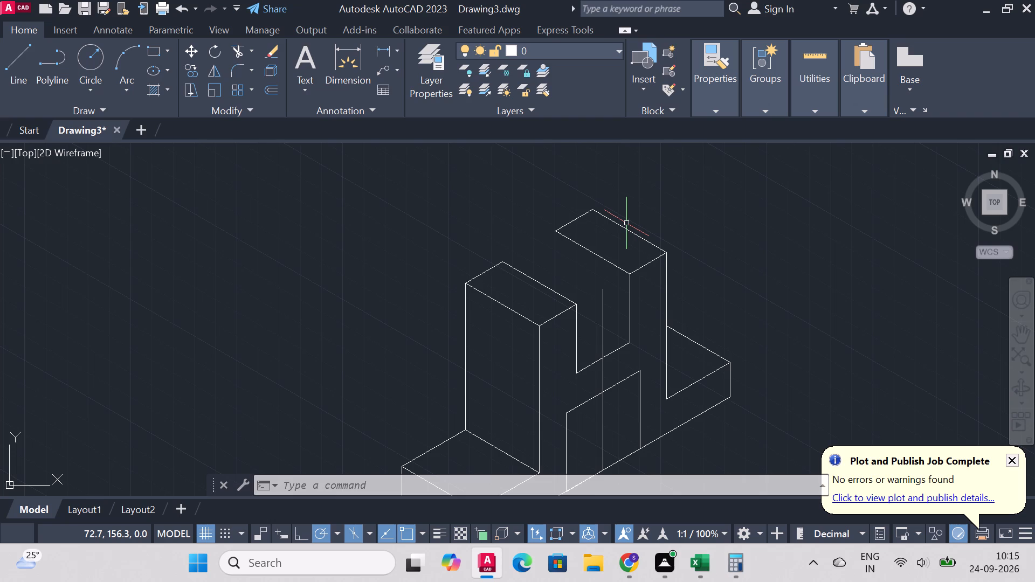
# Draw a vertical line from the second arm's rear inner top corner down to the first arm's top face edge.
pyautogui.click(11, 57)
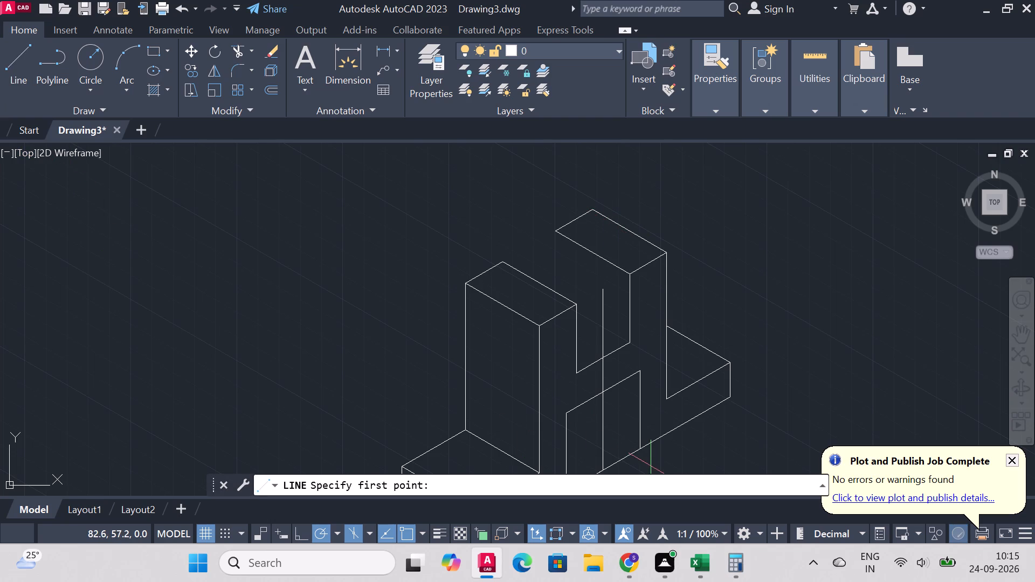
pyautogui.click(556, 231)
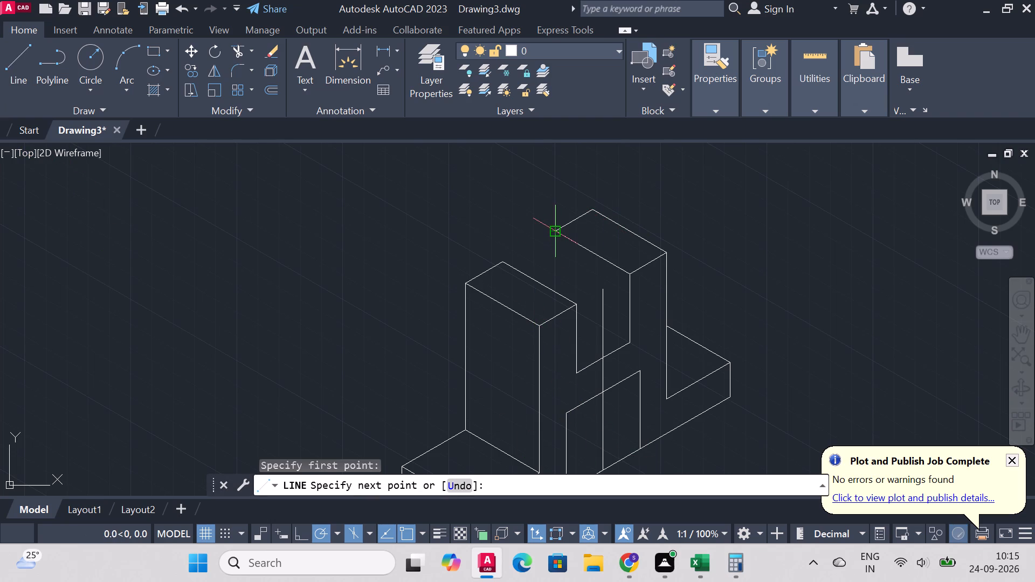
pyautogui.click(557, 292)
pyautogui.rightClick(555, 292)
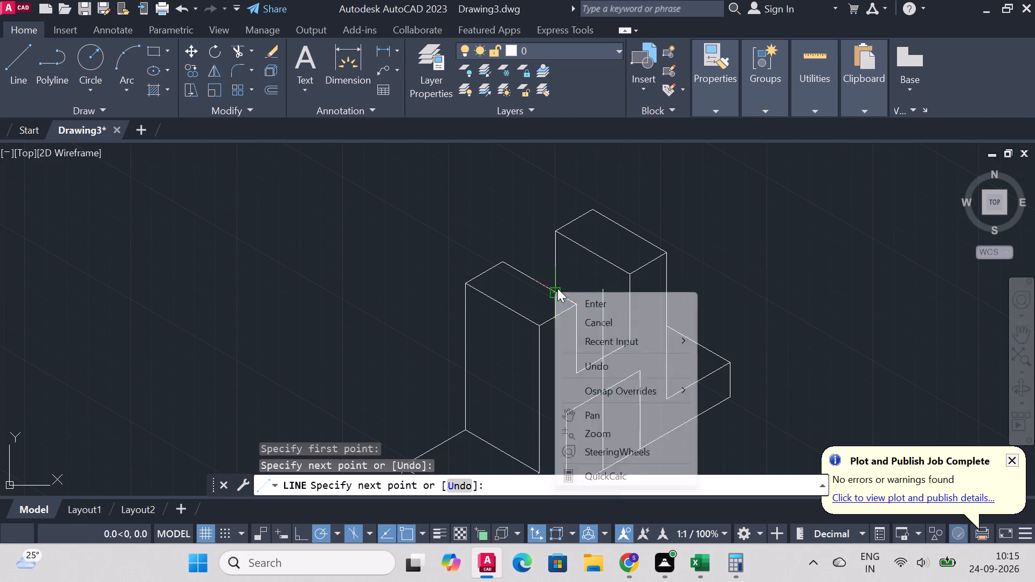
pyautogui.click(598, 302)
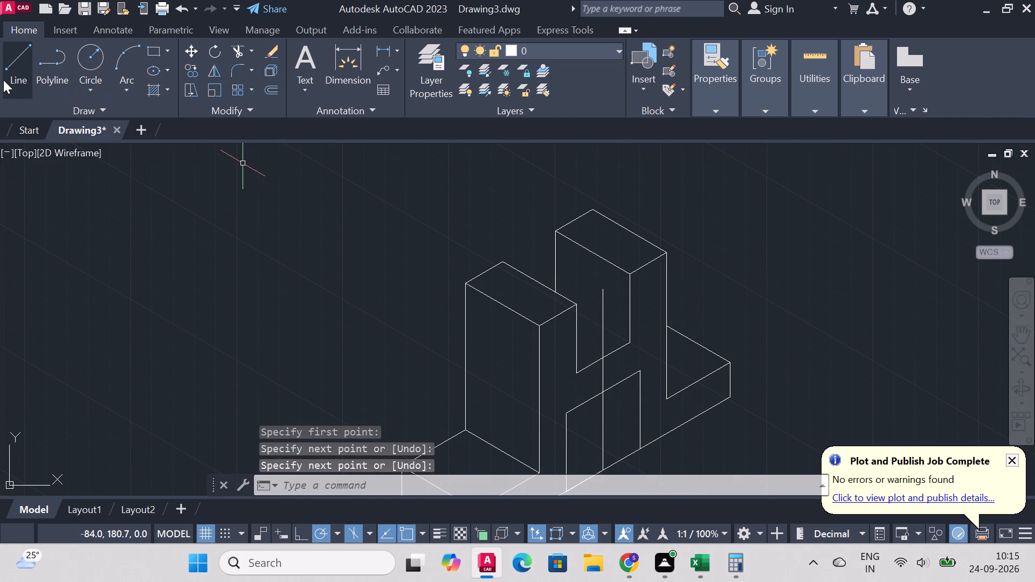
# Draw a line about 25 mm long at 150° from the notch's inner bottom corner to the first arm's vertical edge.
pyautogui.click(5, 66)
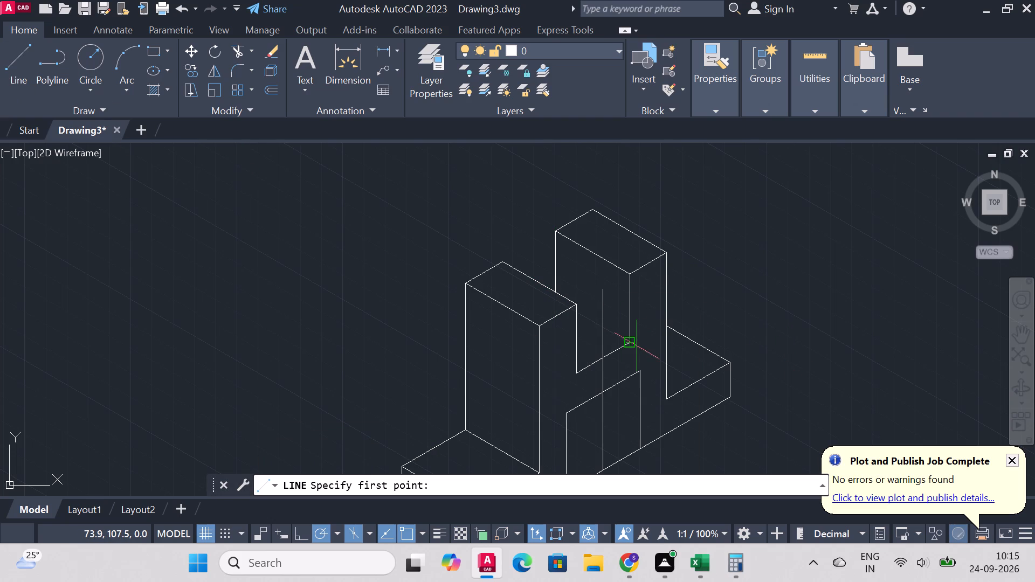
pyautogui.click(630, 344)
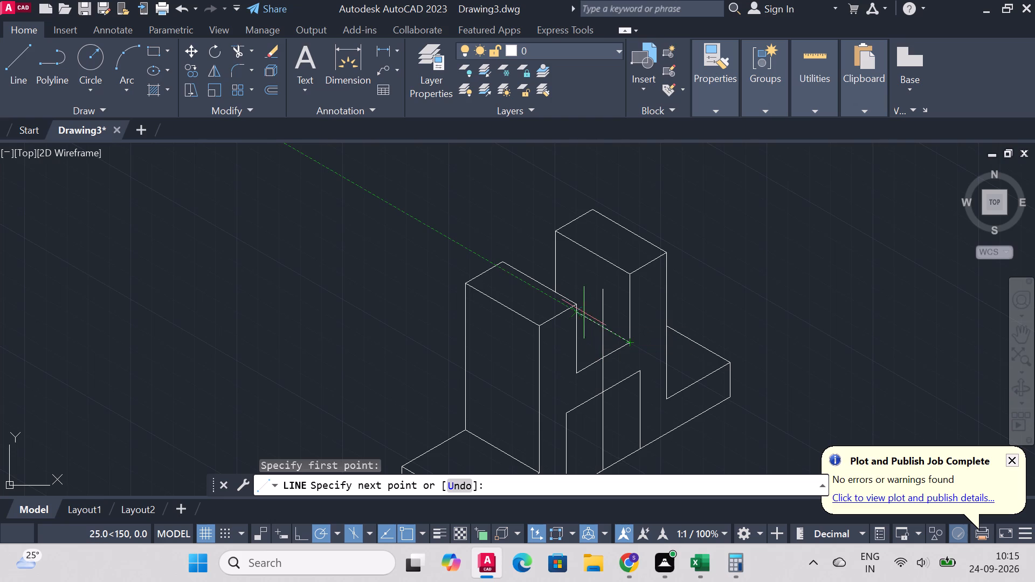
pyautogui.click(581, 310)
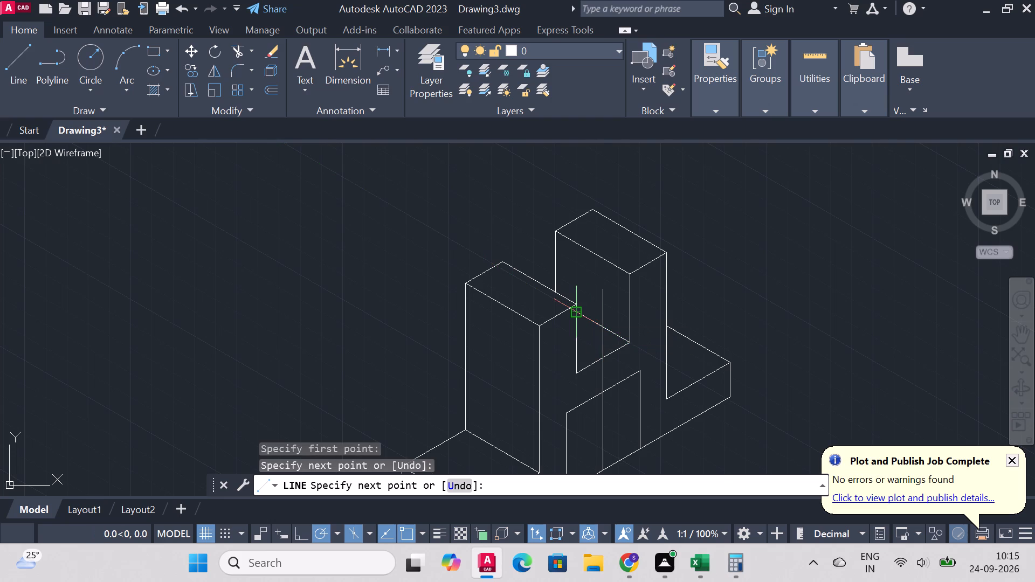
pyautogui.rightClick(580, 310)
pyautogui.click(630, 316)
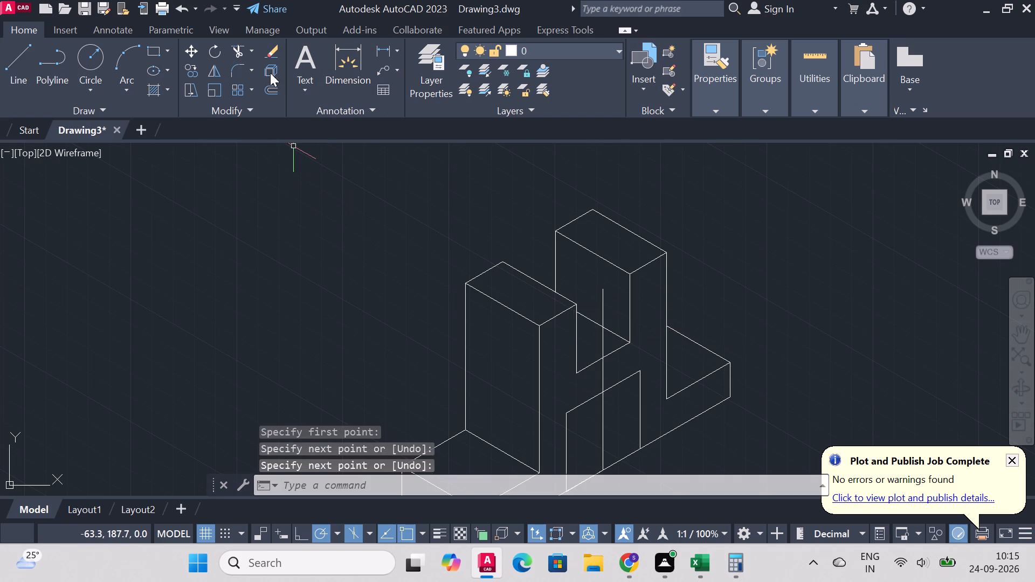
# Trim away the parts of the vertical centre line that lie above the notch's front bottom edge.
pyautogui.click(237, 54)
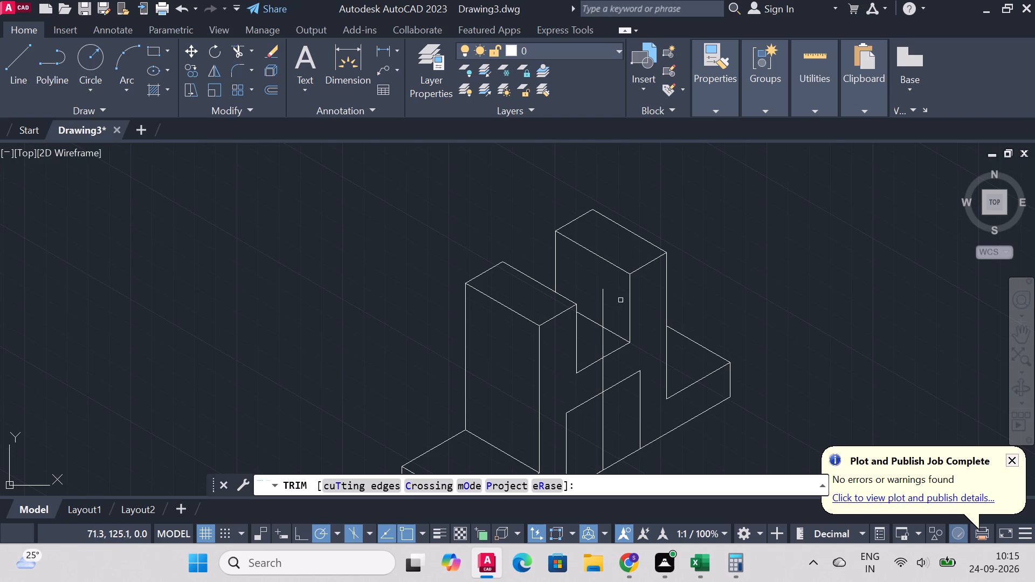
pyautogui.click(601, 309)
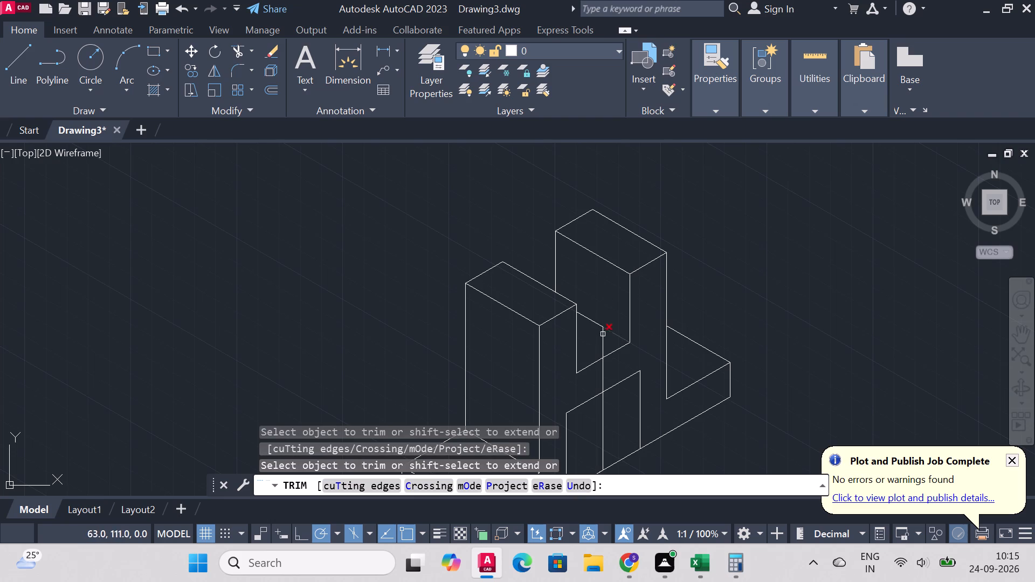
pyautogui.click(603, 342)
pyautogui.scroll(-2, 791, 308)
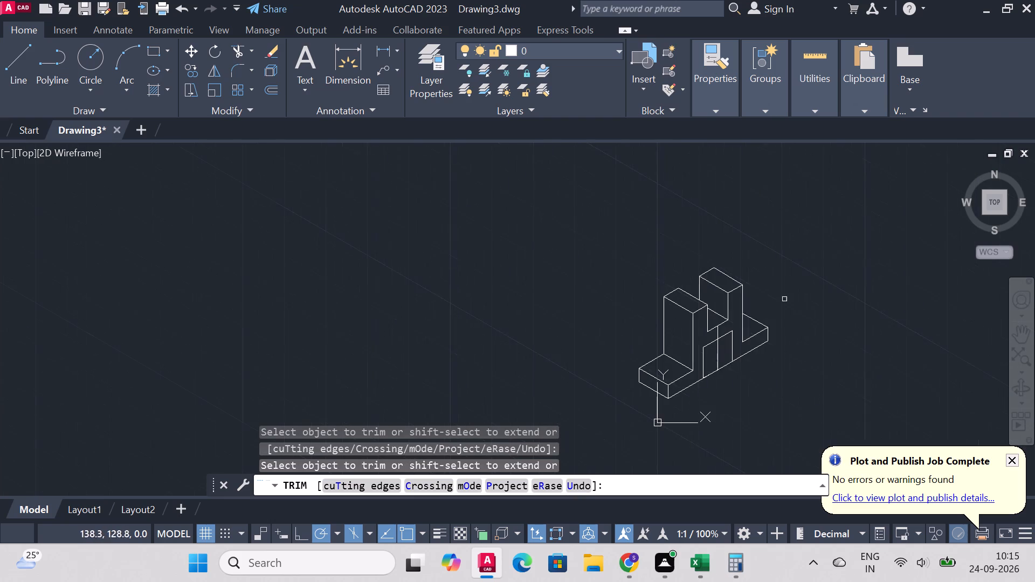
pyautogui.scroll(-1, 794, 403)
pyautogui.scroll(3, 794, 397)
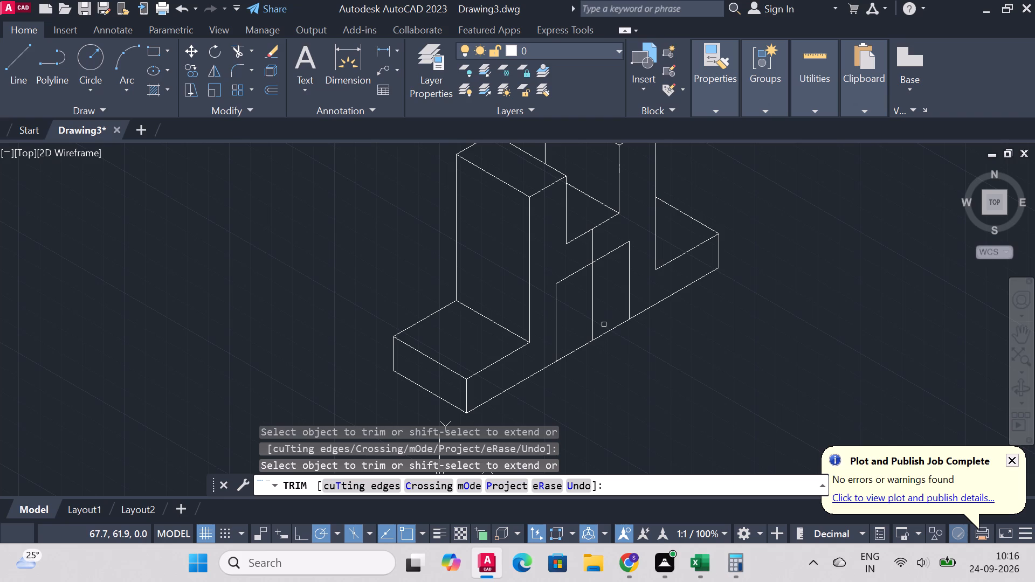
# Trim the base's bottom edge between the small inner rectangle's sides, and remove the rest of the vertical centre line.
pyautogui.click(612, 330)
pyautogui.click(580, 347)
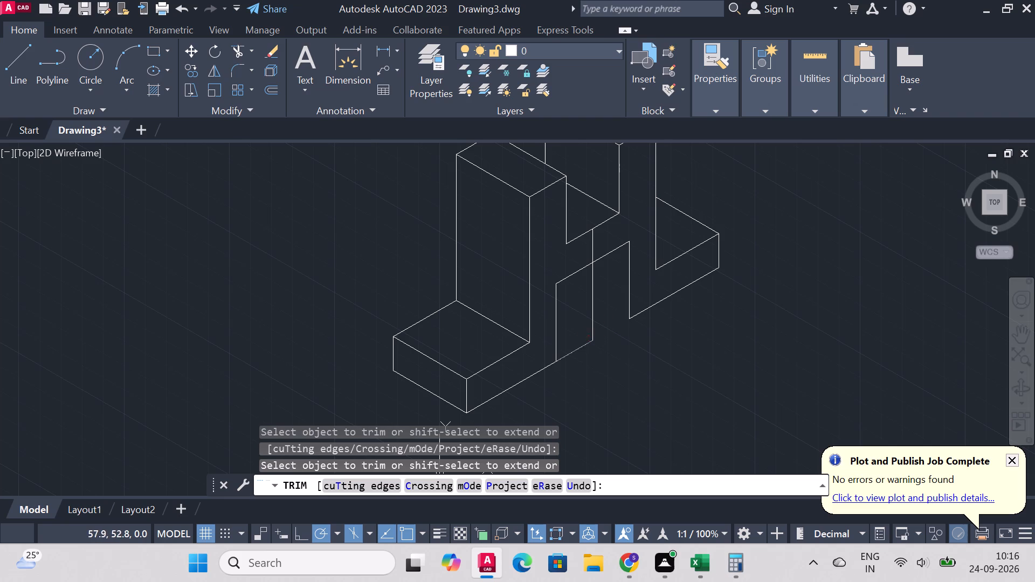
pyautogui.click(574, 353)
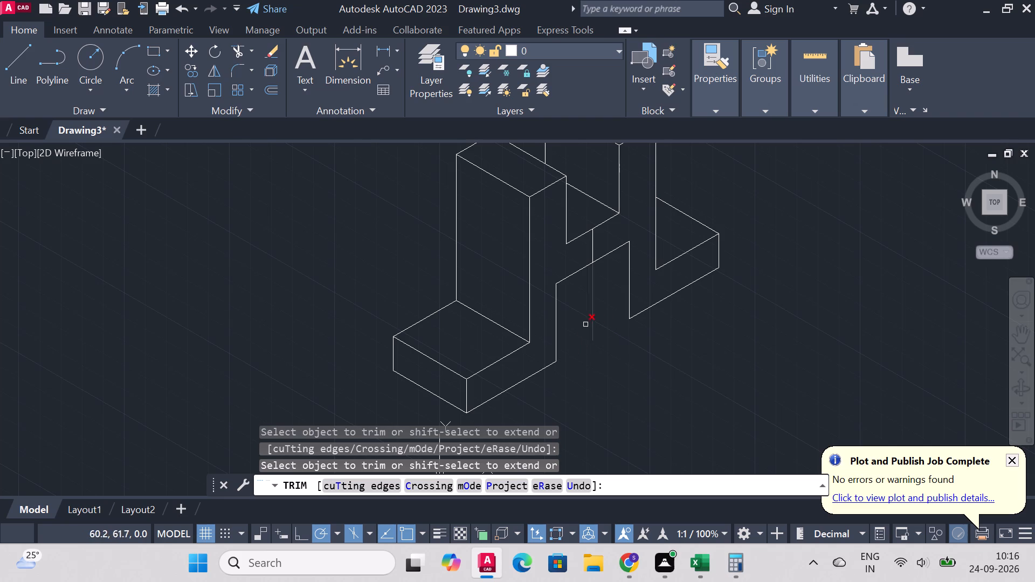
pyautogui.click(590, 313)
pyautogui.click(594, 242)
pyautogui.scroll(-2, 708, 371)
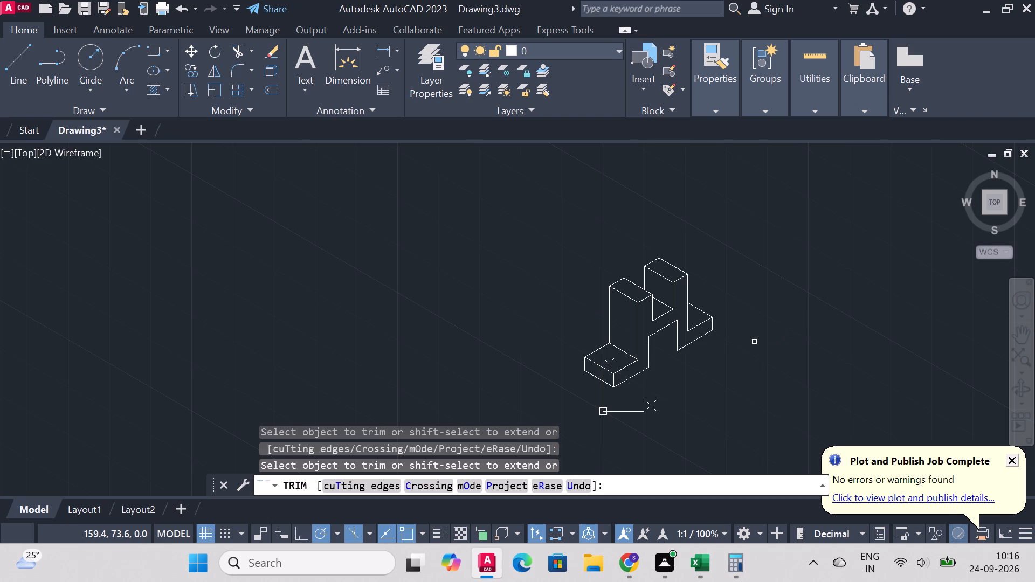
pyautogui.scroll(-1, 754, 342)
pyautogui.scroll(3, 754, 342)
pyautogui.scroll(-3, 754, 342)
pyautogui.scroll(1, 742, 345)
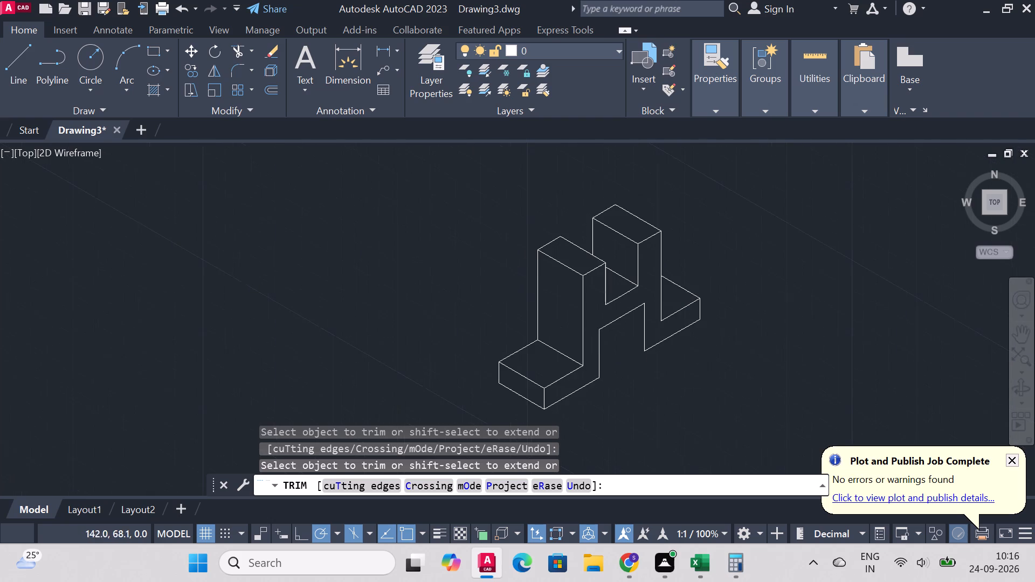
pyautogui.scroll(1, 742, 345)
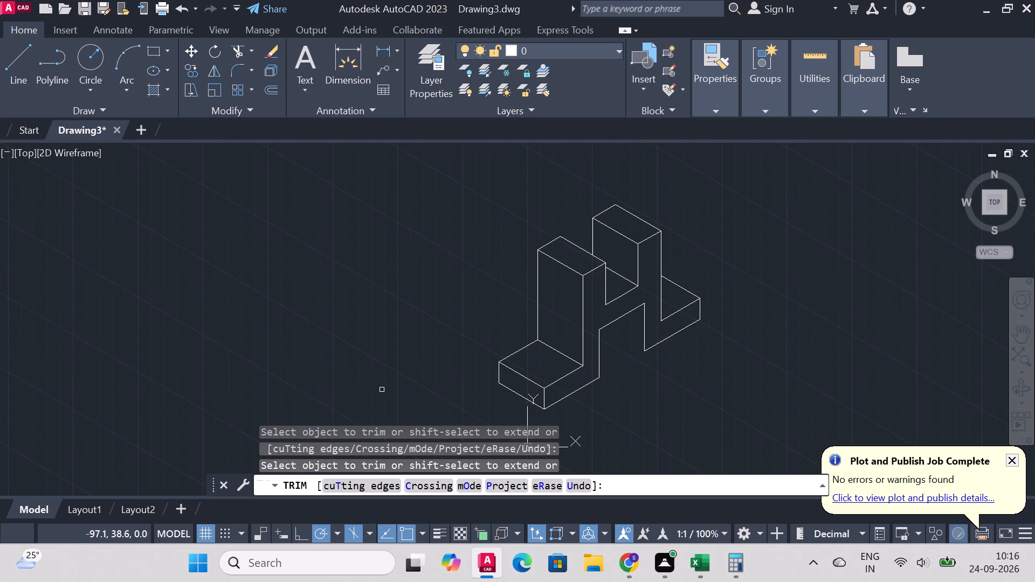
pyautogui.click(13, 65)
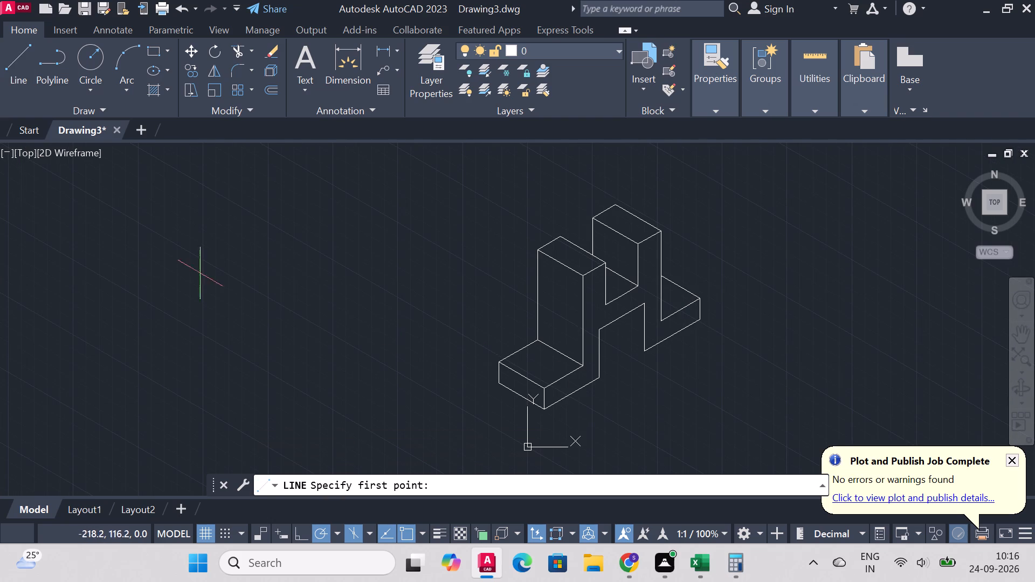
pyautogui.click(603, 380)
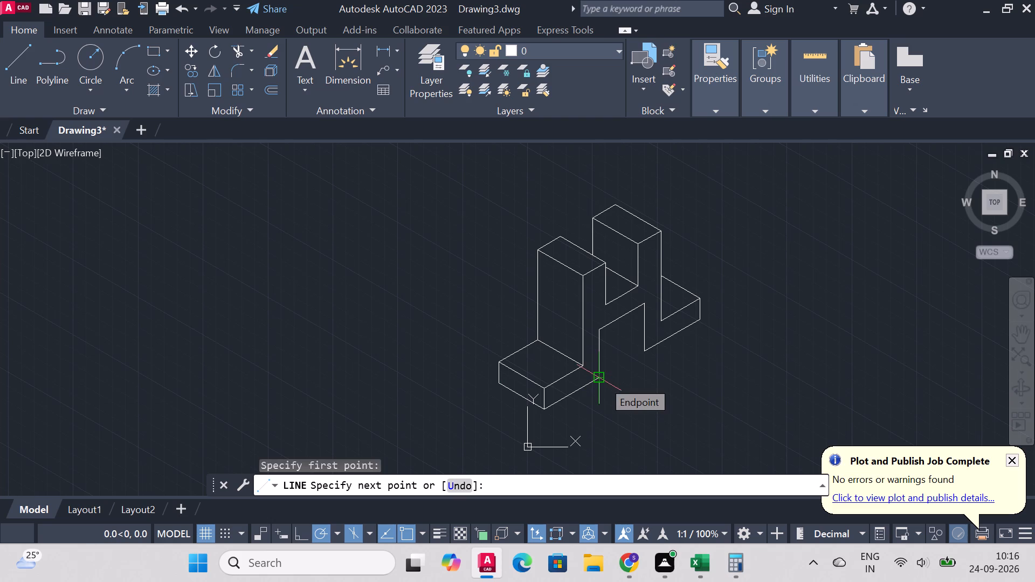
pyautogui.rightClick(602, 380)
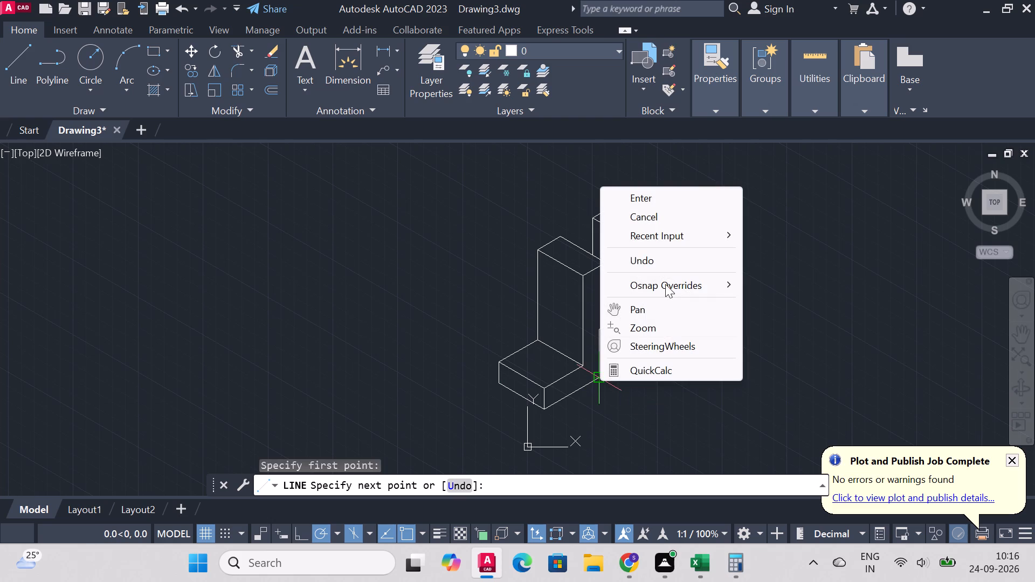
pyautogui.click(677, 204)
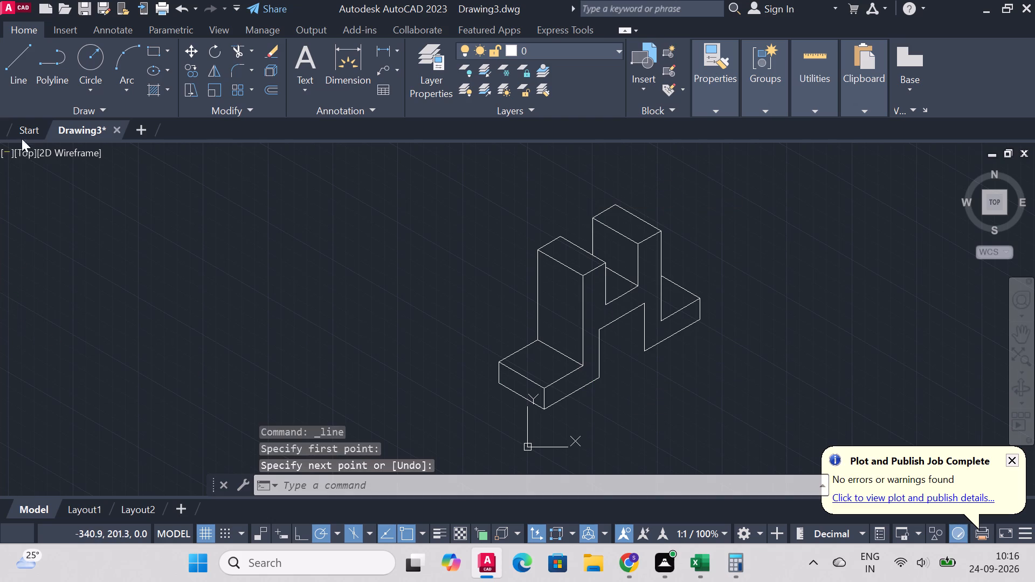
# Draw a 60 mm line at 30° from the base's front bottom corner, continued by a 14 mm vertical line upward.
pyautogui.click(20, 55)
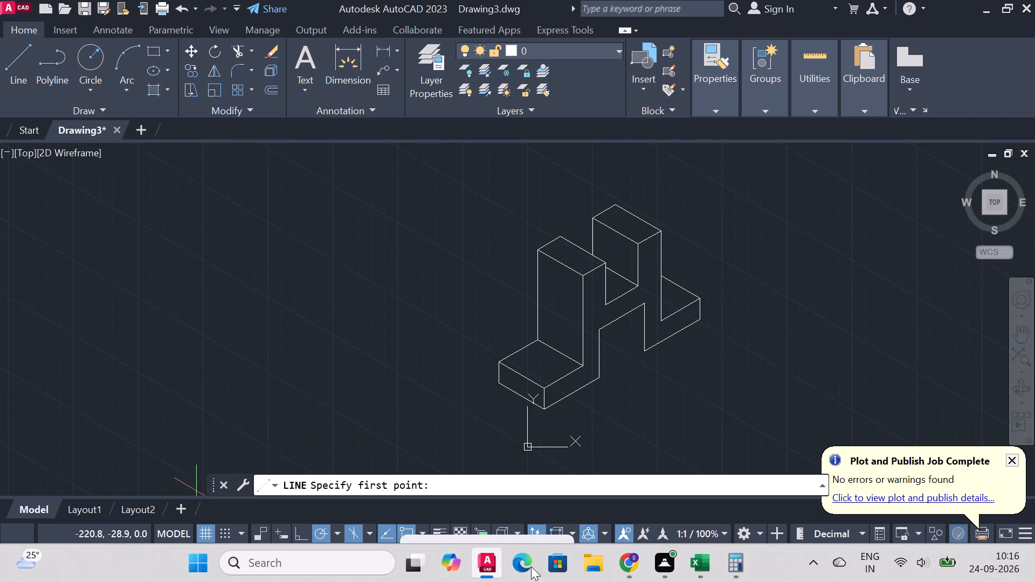
pyautogui.scroll(1, 712, 504)
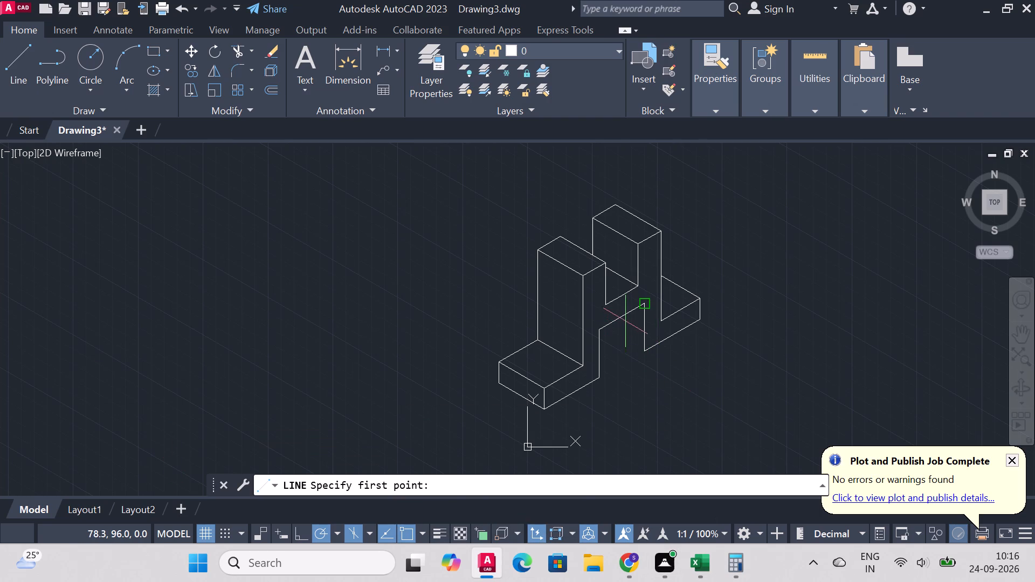
pyautogui.scroll(1, 624, 317)
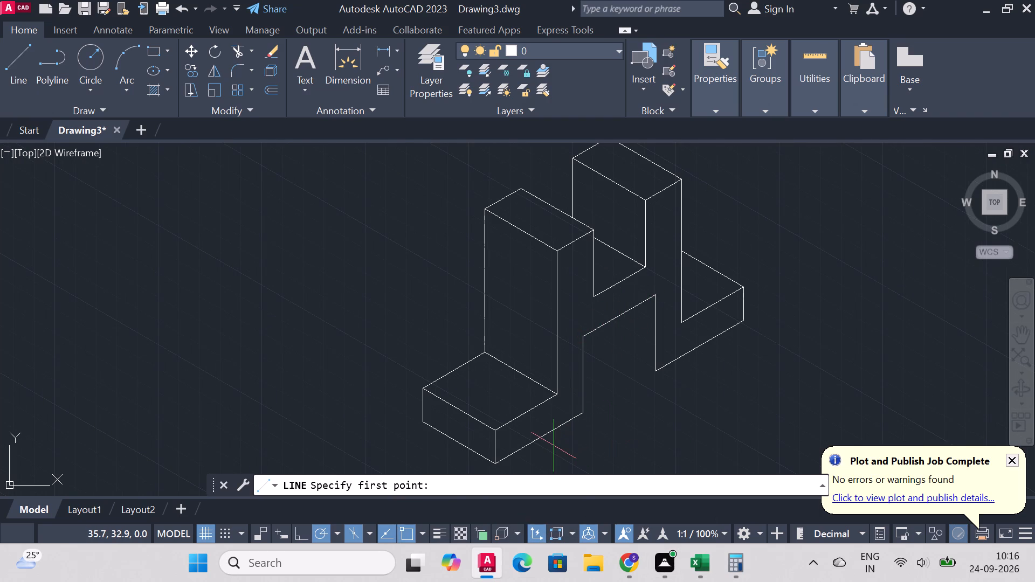
pyautogui.click(495, 460)
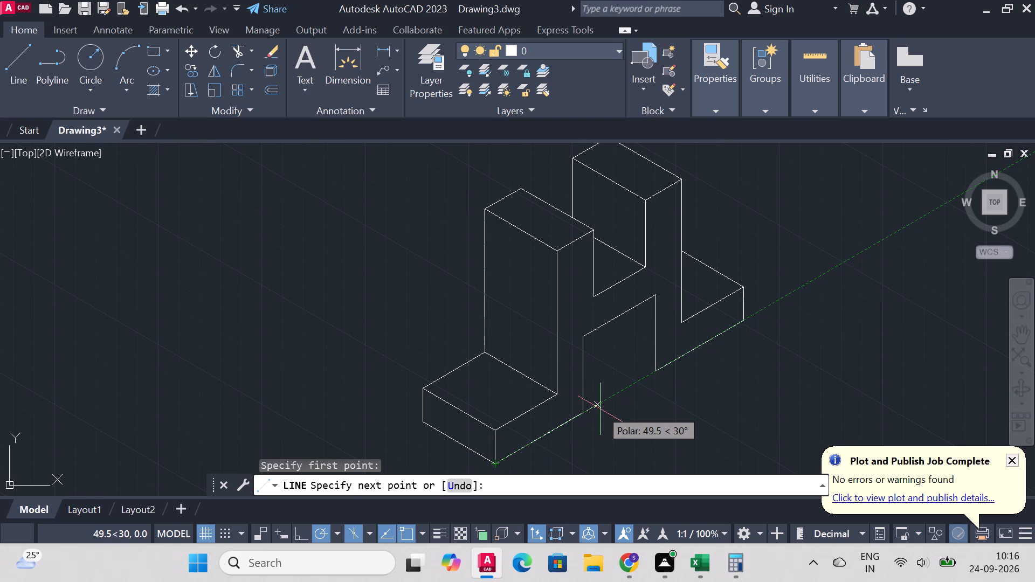
pyautogui.press('6')
pyautogui.press('0')
pyautogui.press('Return')
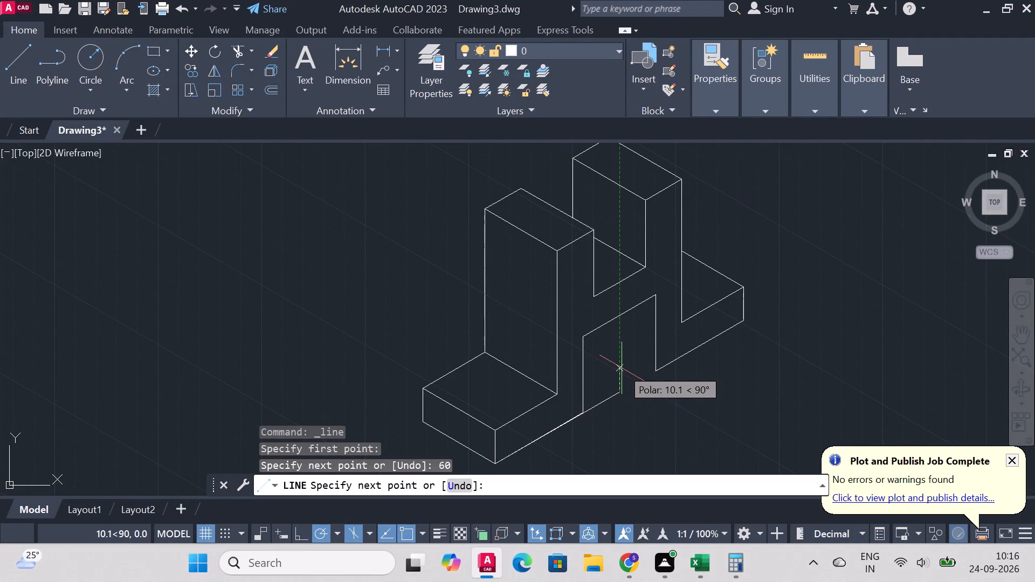
pyautogui.write('14')
pyautogui.press('Return')
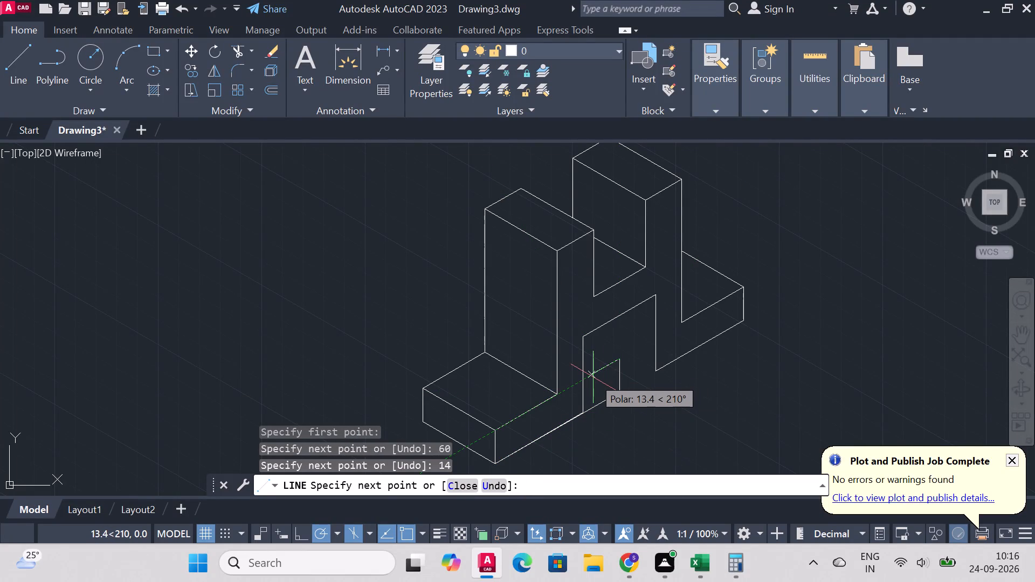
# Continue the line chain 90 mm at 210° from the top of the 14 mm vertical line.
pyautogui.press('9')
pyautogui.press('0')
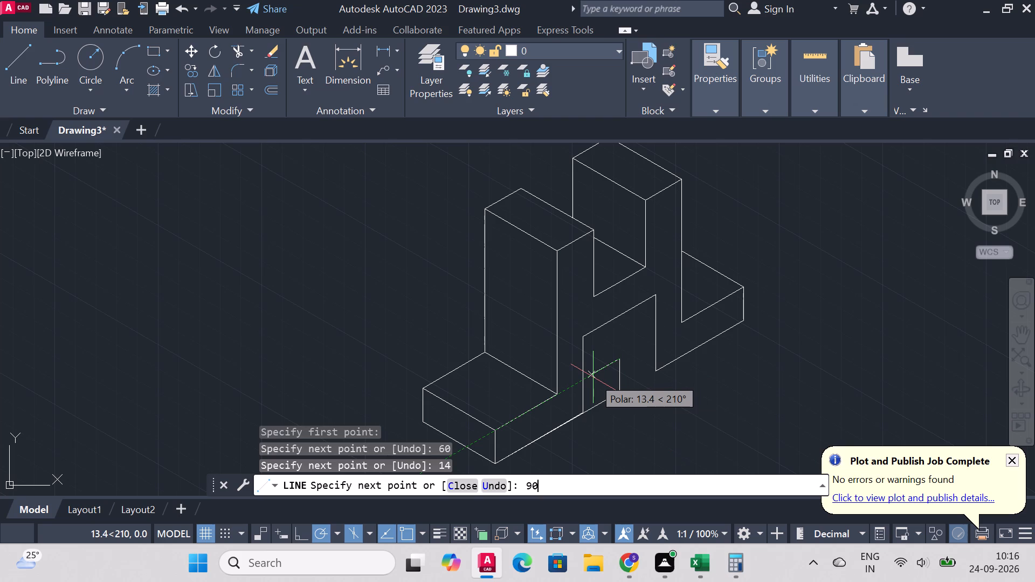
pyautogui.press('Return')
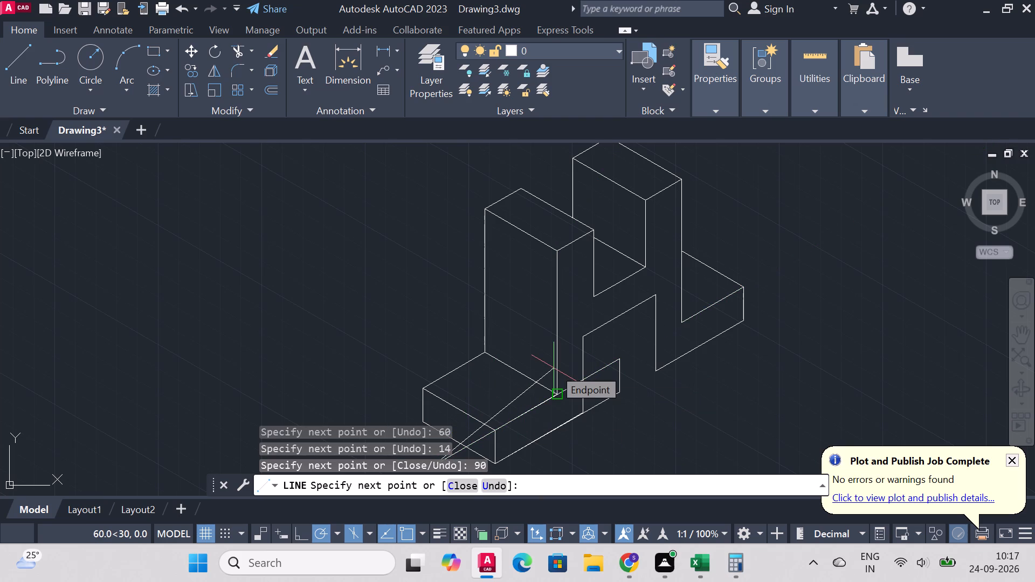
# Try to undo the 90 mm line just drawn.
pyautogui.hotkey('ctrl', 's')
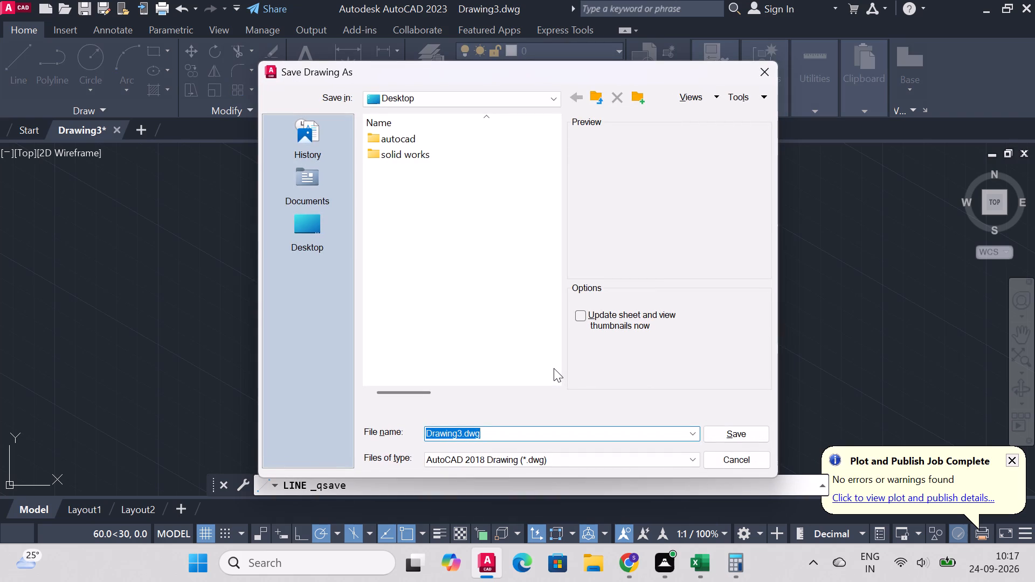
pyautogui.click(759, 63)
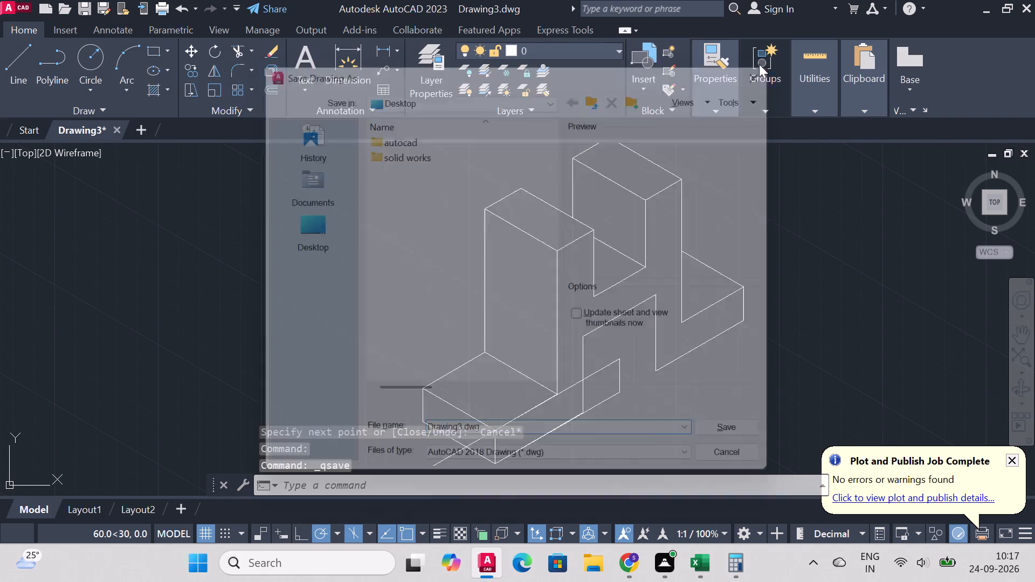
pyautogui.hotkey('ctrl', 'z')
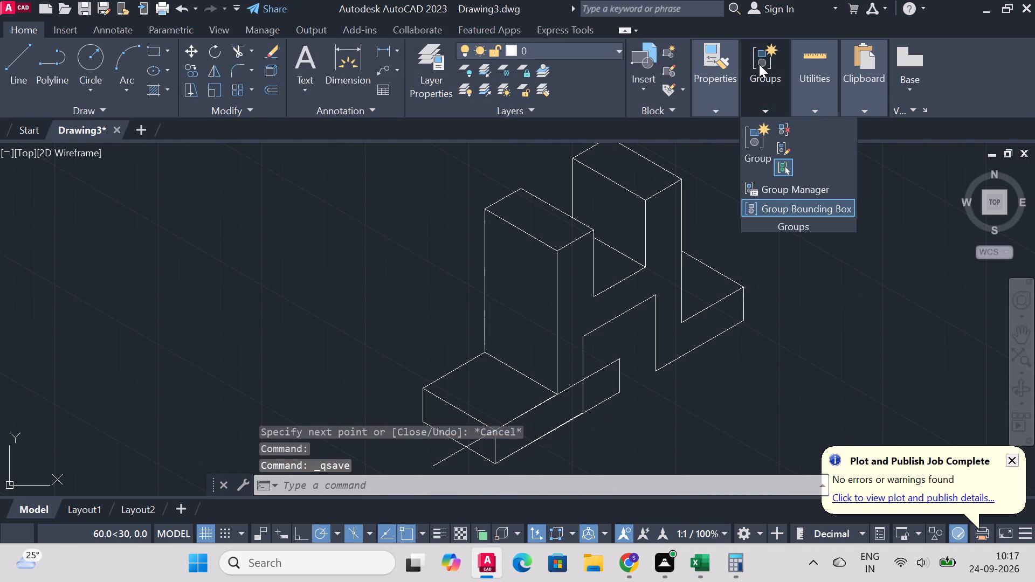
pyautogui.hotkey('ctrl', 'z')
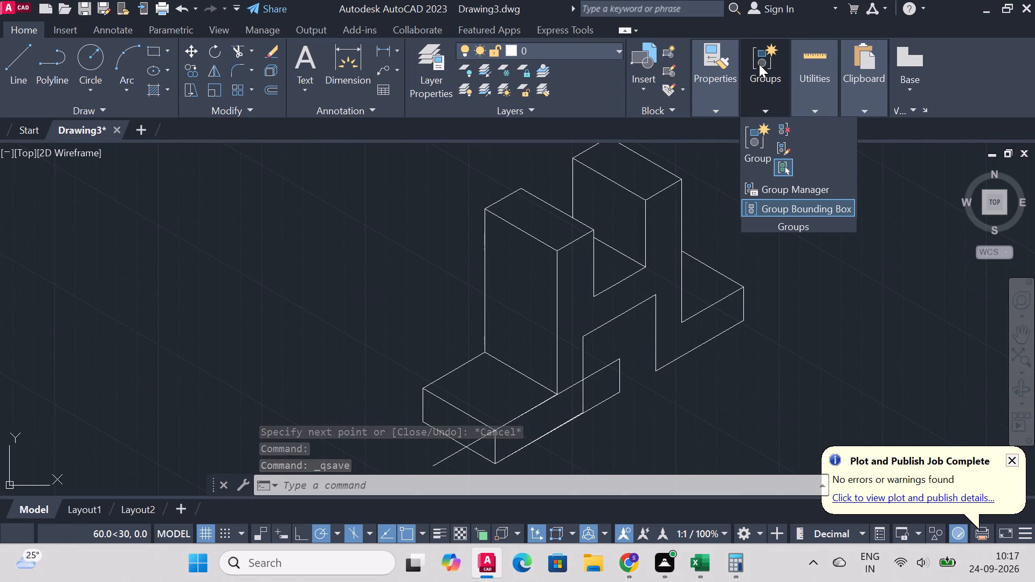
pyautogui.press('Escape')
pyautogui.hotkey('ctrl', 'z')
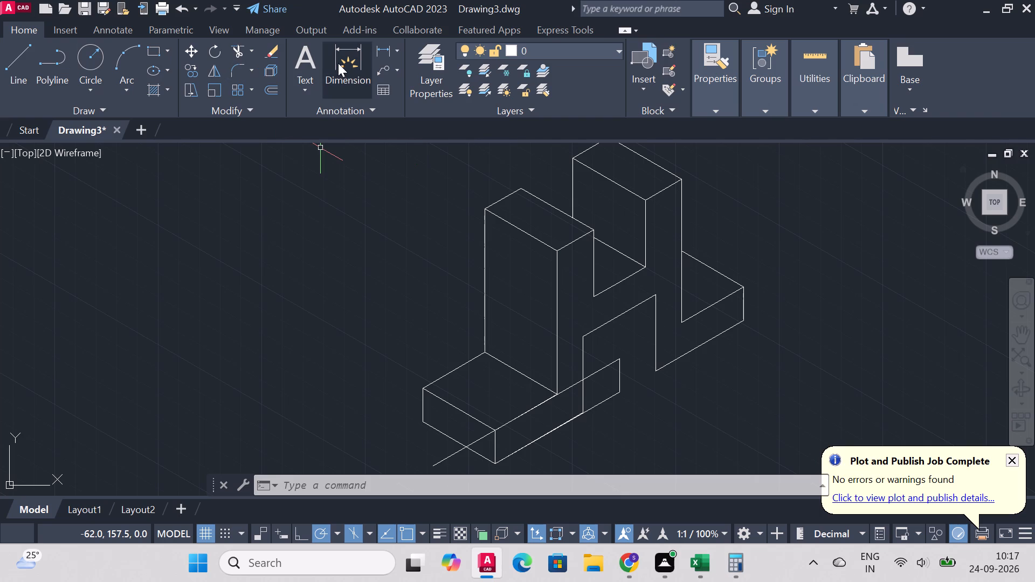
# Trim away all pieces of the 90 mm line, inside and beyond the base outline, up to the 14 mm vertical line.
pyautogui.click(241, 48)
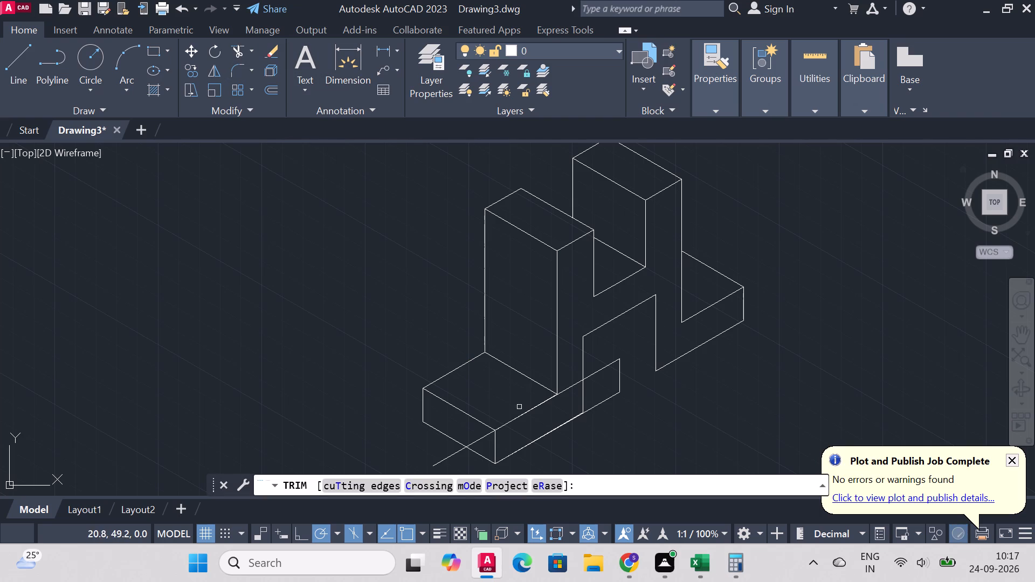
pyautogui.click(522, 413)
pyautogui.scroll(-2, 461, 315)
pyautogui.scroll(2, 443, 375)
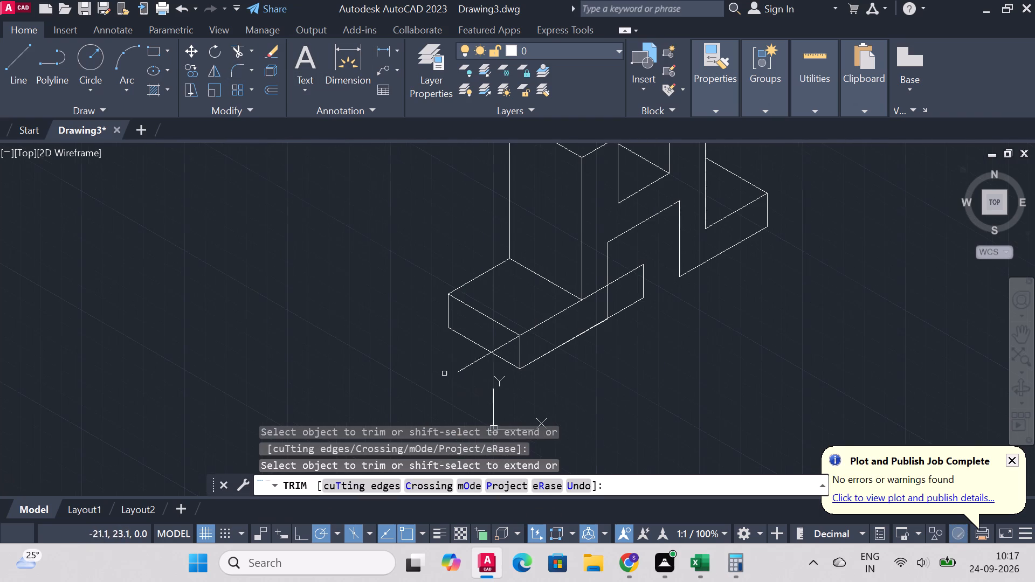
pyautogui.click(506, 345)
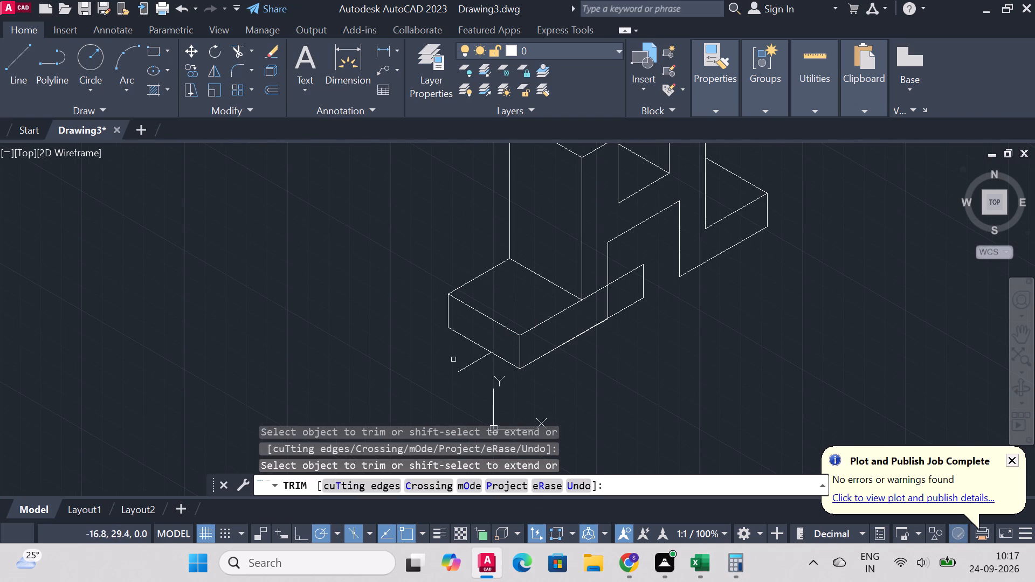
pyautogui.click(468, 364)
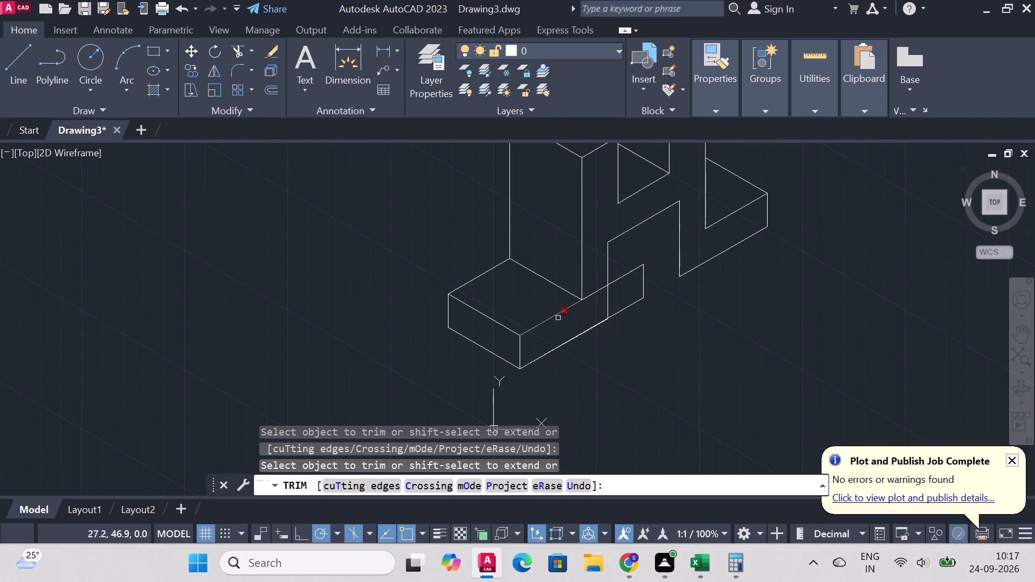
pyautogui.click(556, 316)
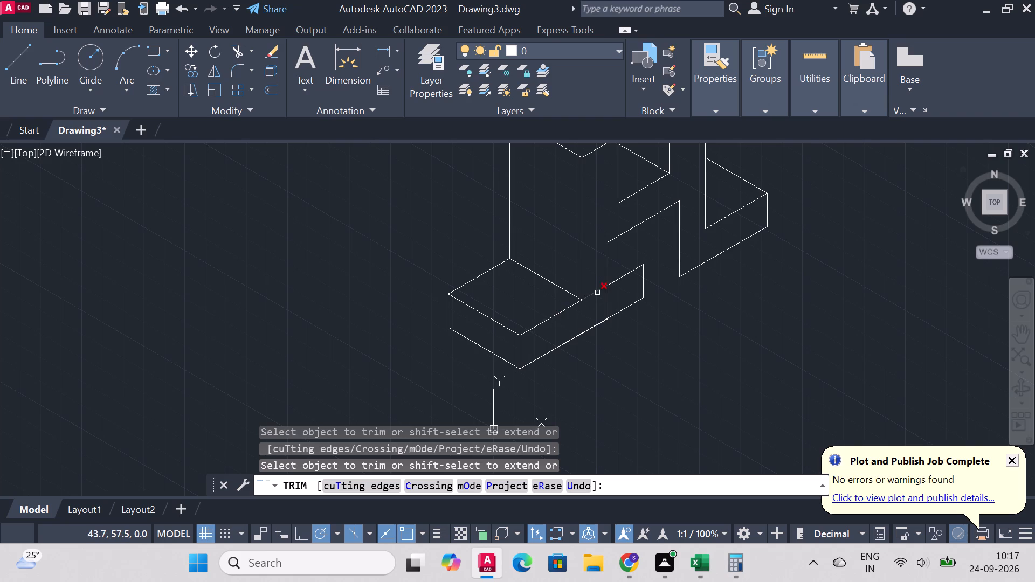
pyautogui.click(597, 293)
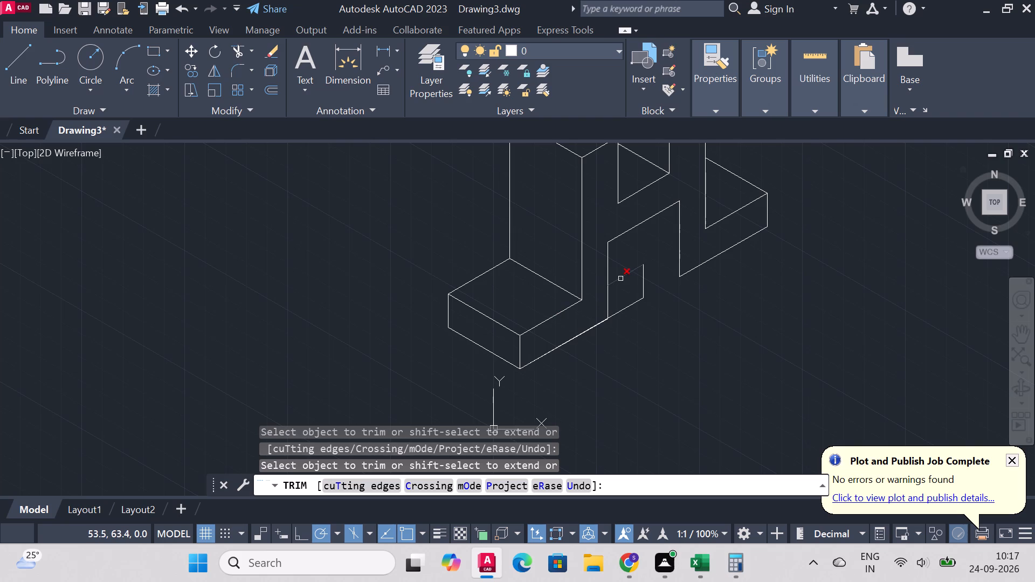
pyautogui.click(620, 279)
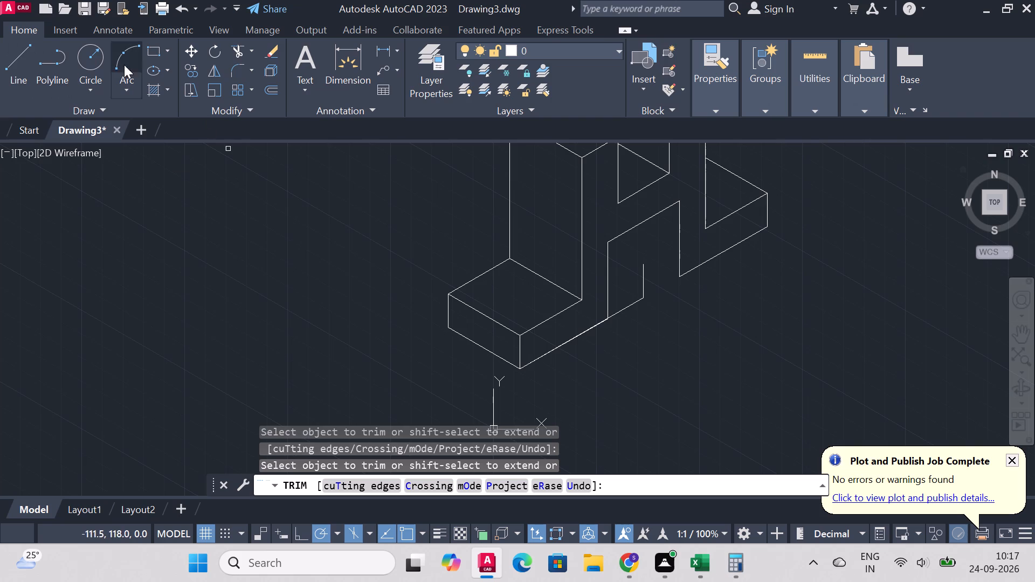
# Draw a 45 mm line at 210° from the top of the 14 mm vertical line, continued by a 20 mm line at 150°.
pyautogui.click(12, 57)
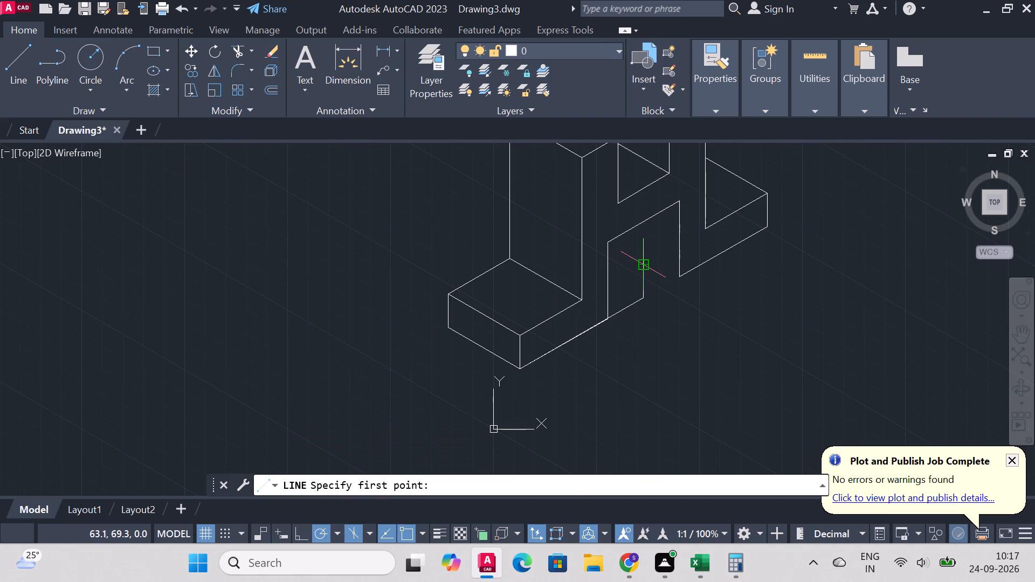
pyautogui.click(645, 266)
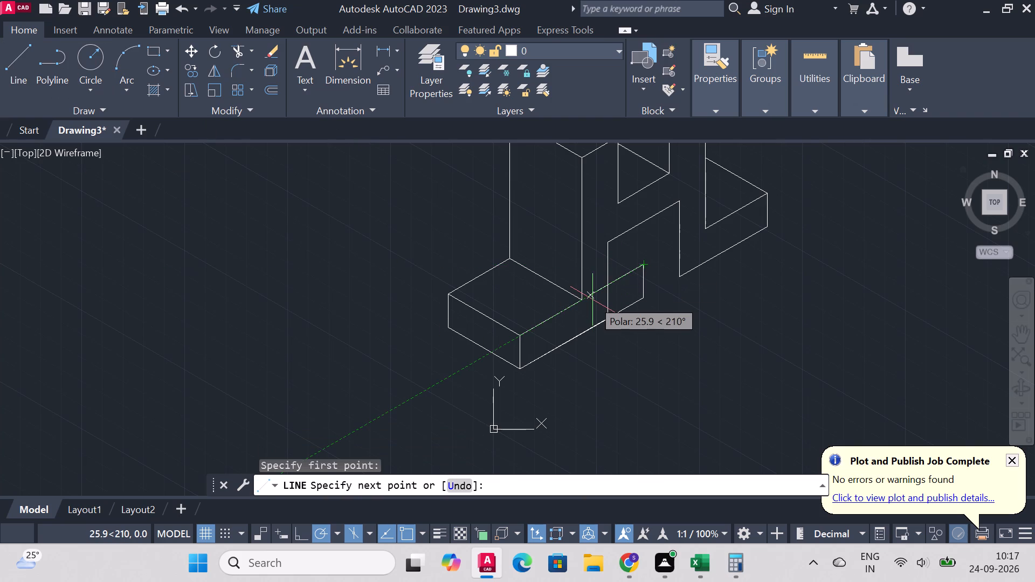
pyautogui.write('45')
pyautogui.press('Return')
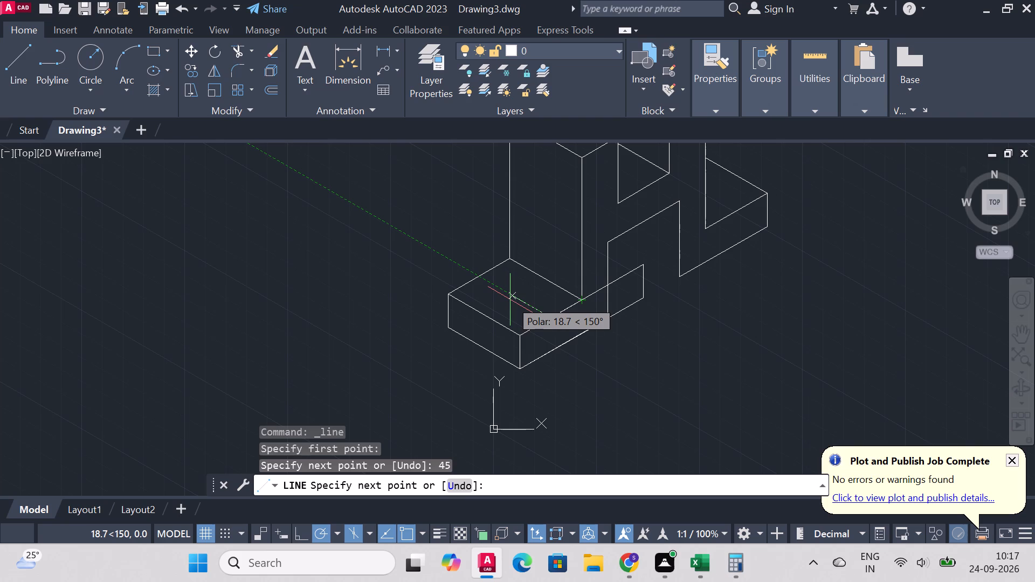
pyautogui.press('2')
pyautogui.press('0')
pyautogui.press('Return')
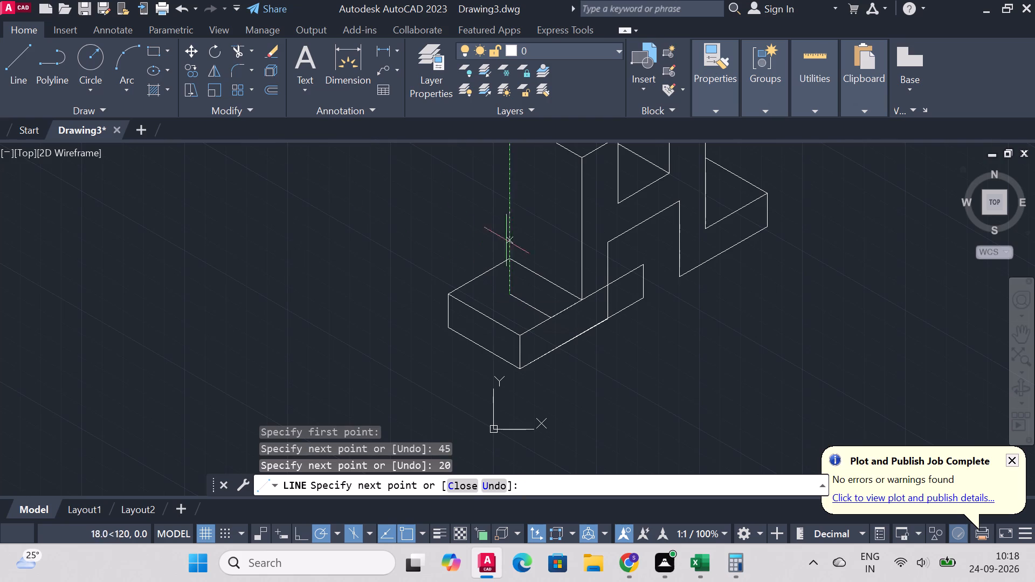
pyautogui.rightClick(546, 236)
pyautogui.click(609, 242)
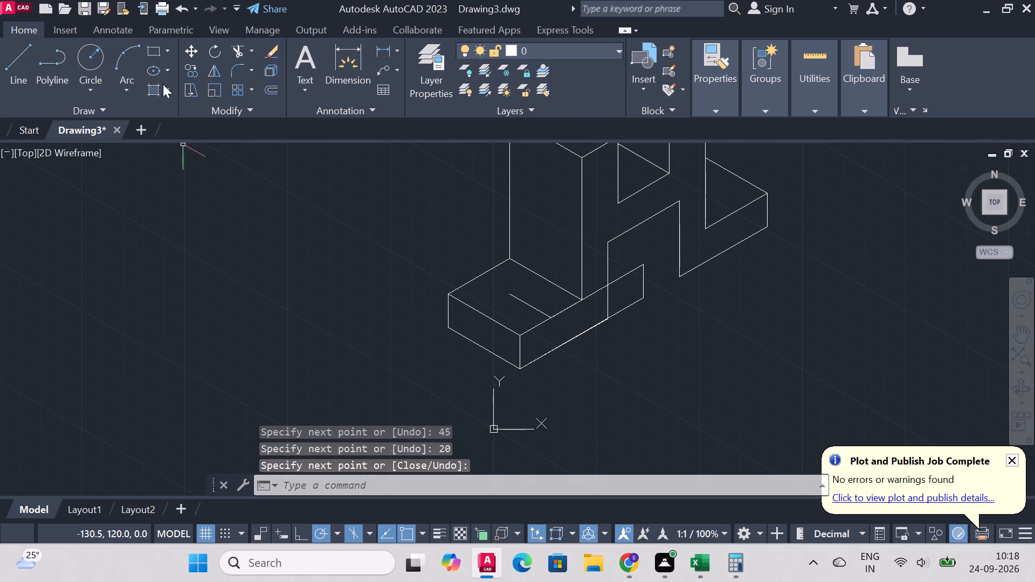
# Trim away the 45 mm locating line between the 20 mm line and the 14 mm vertical line.
pyautogui.click(243, 54)
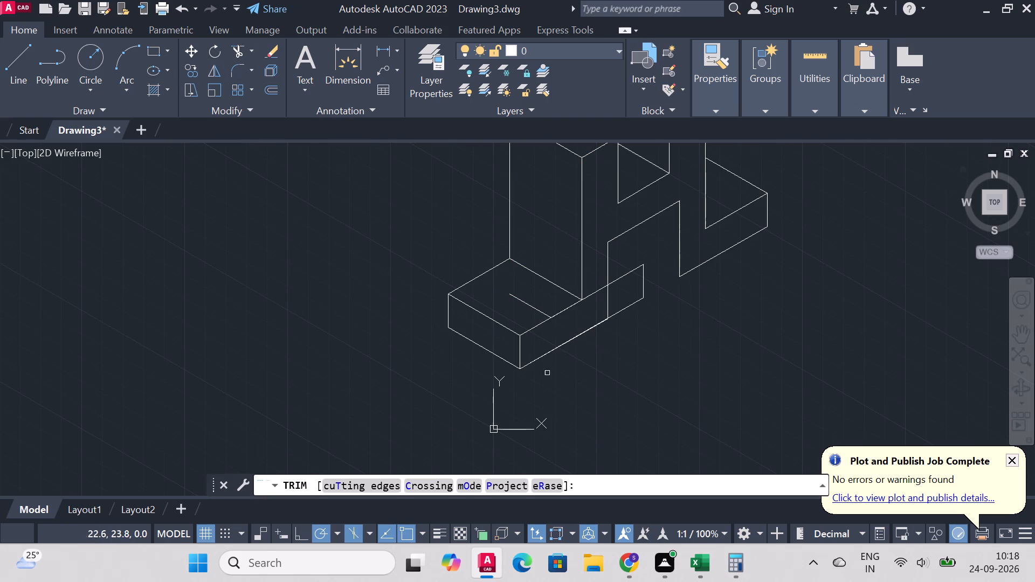
pyautogui.click(596, 292)
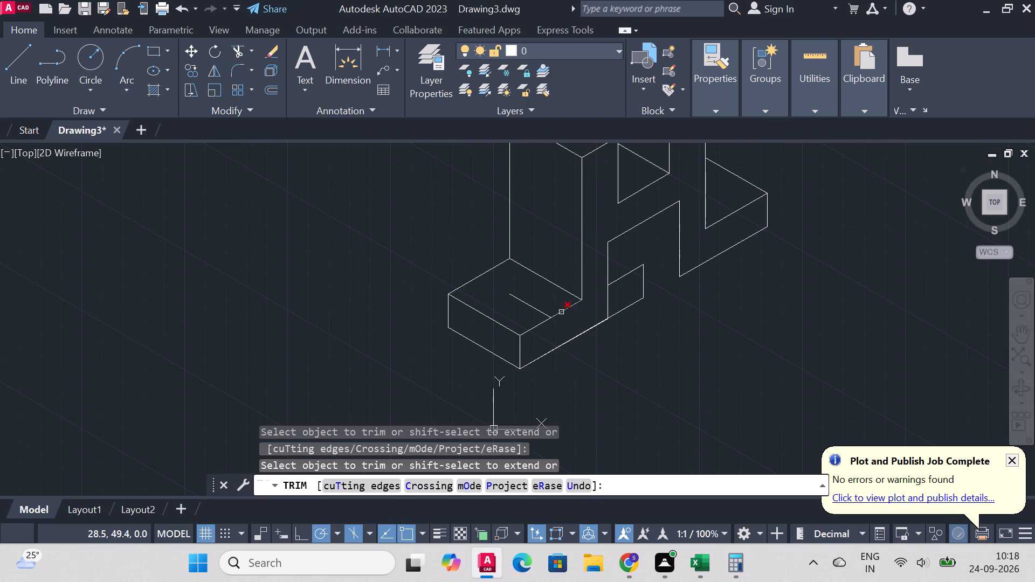
pyautogui.click(561, 313)
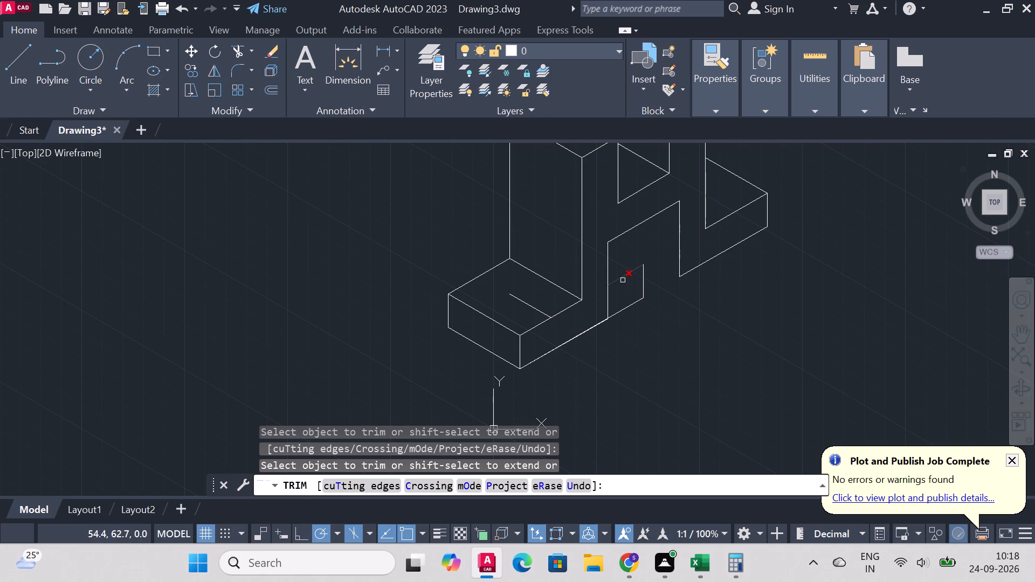
pyautogui.click(623, 280)
pyautogui.rightClick(776, 389)
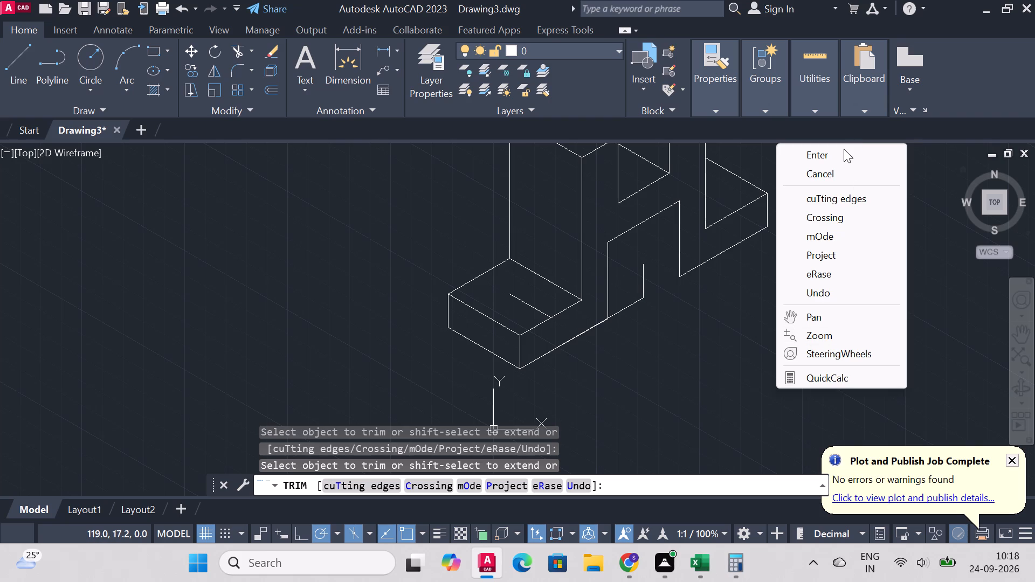
pyautogui.click(844, 149)
# Draw a 45 mm line at 30° from the top of the 14 mm vertical line, continued by a 20 mm line at 150°.
pyautogui.click(17, 63)
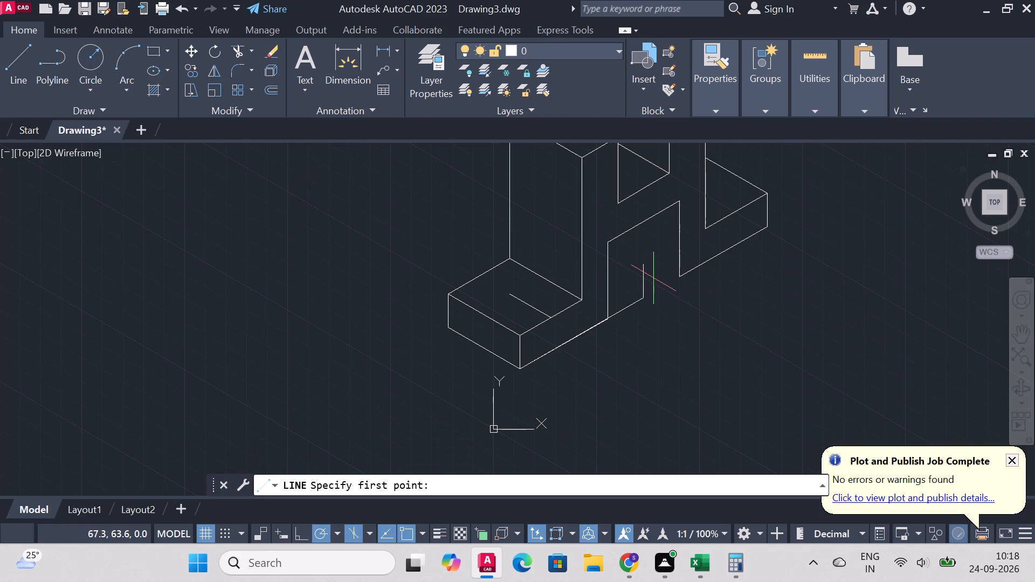
pyautogui.click(644, 267)
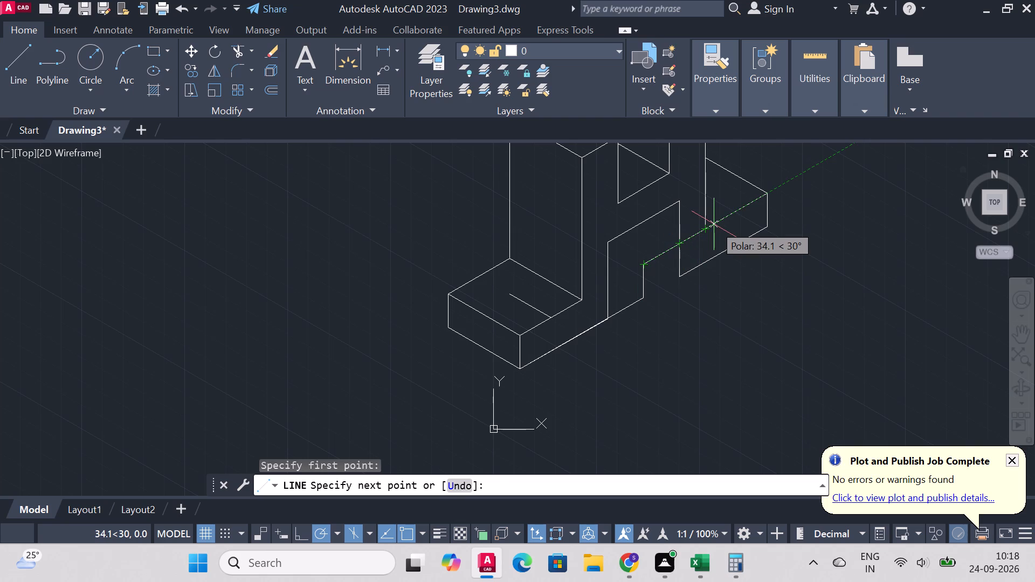
pyautogui.write('45')
pyautogui.press('Return')
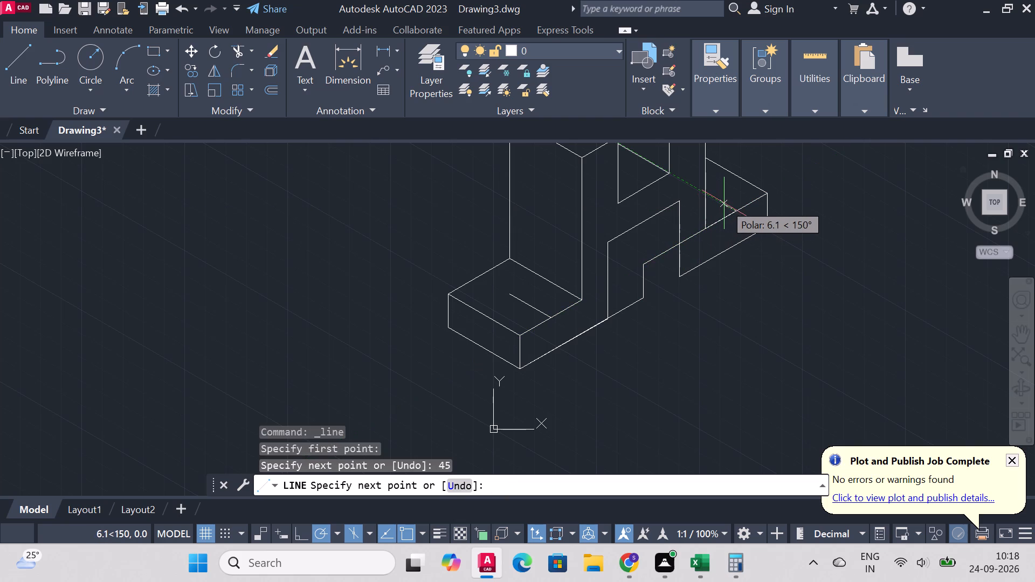
pyautogui.press('2')
pyautogui.press('0')
pyautogui.press('Return')
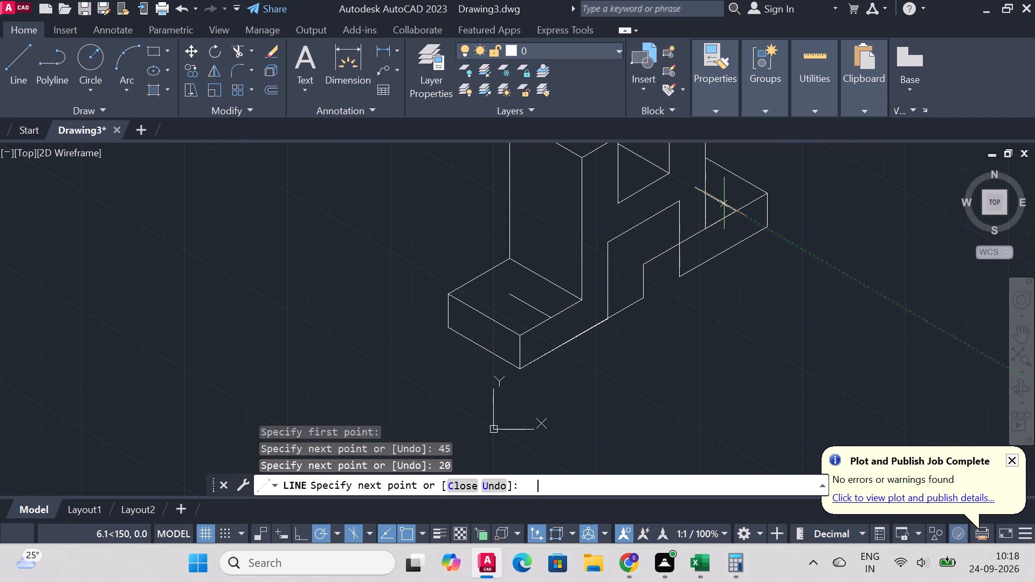
pyautogui.rightClick(758, 204)
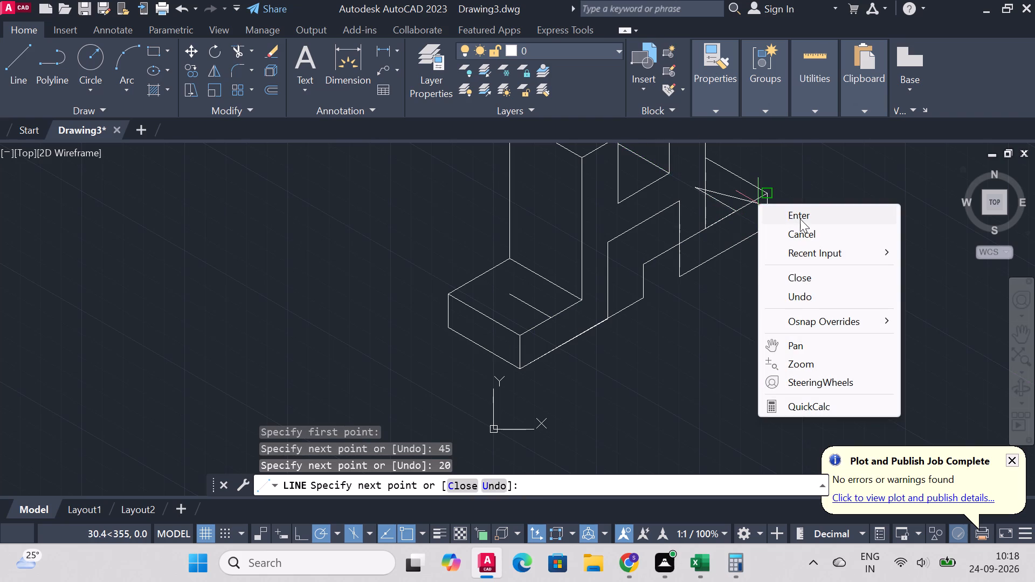
pyautogui.click(800, 219)
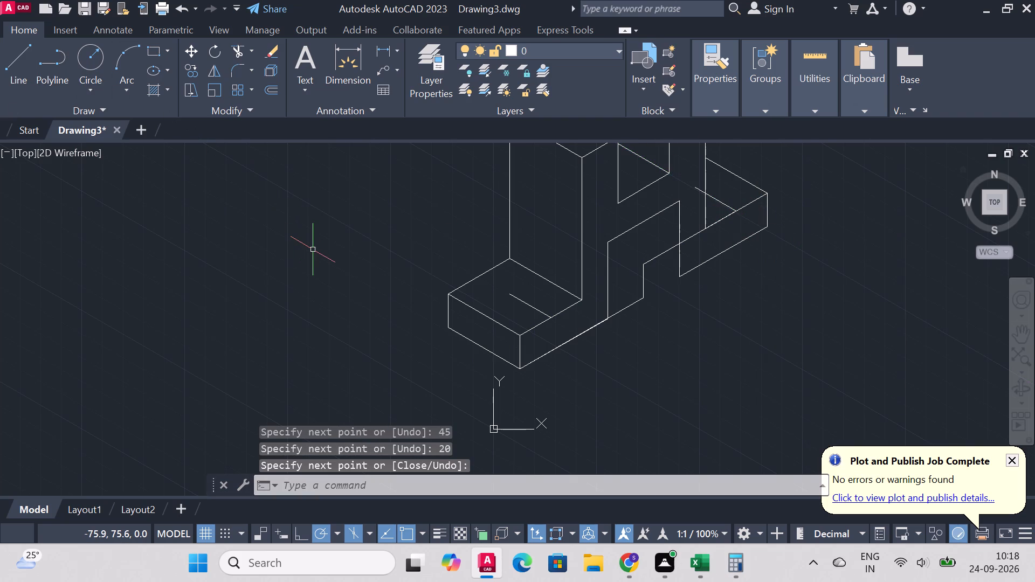
# Draw a 13 mm diameter isocircle in the top isoplane, centred on the inner end of the front base's 20 mm line.
pyautogui.press('e')
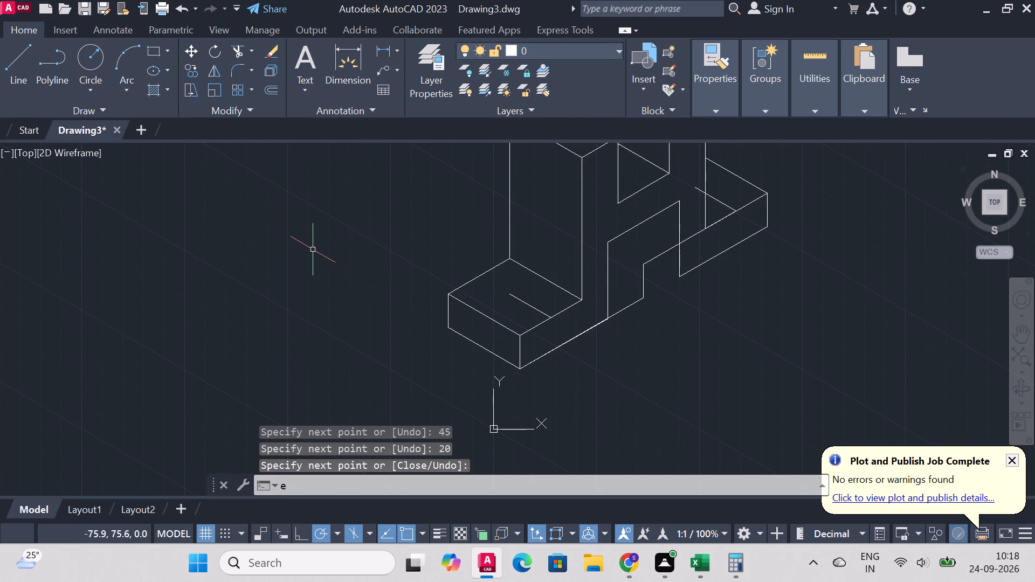
pyautogui.press('l')
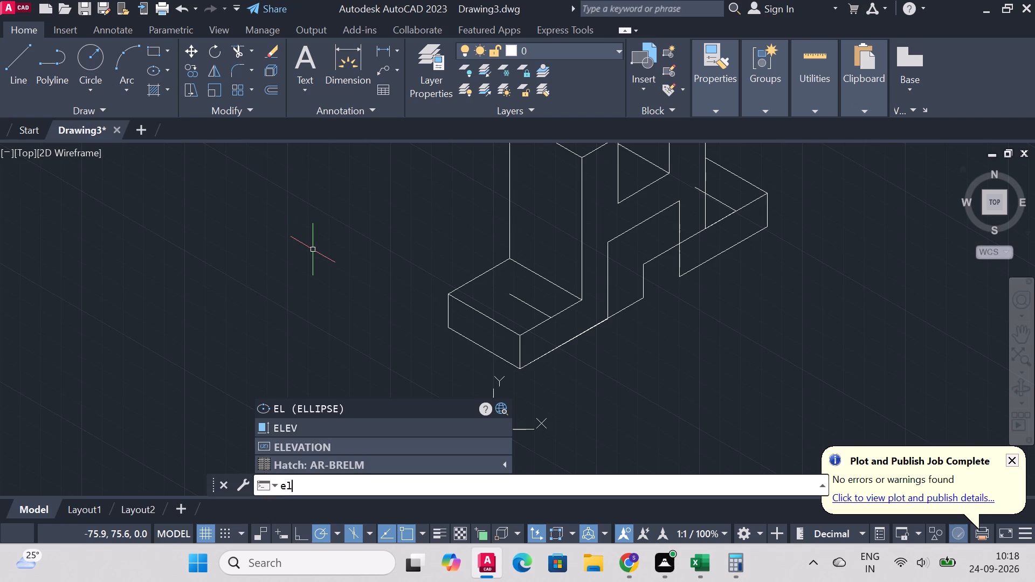
pyautogui.press('Return')
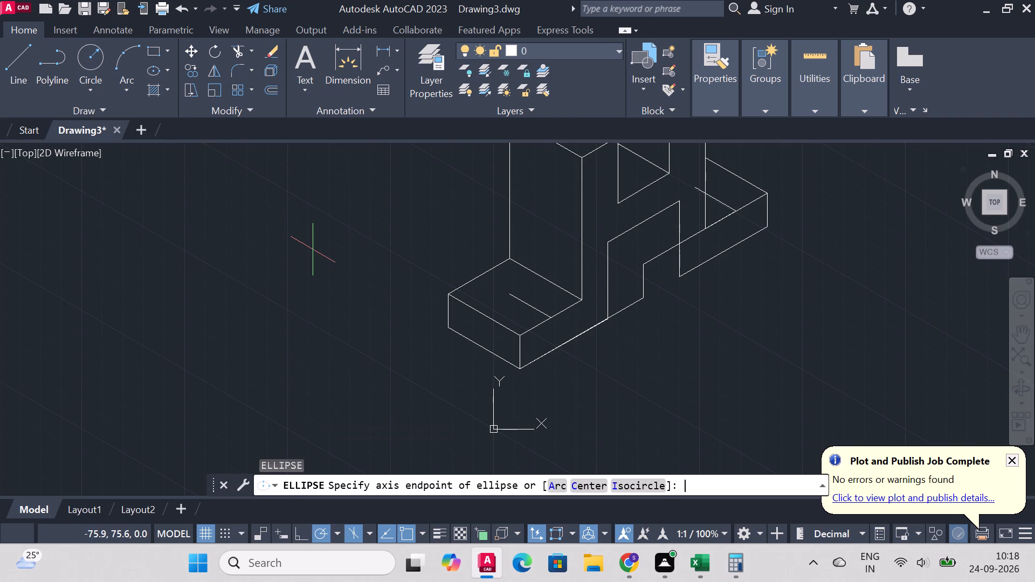
pyautogui.press('i')
pyautogui.press('s')
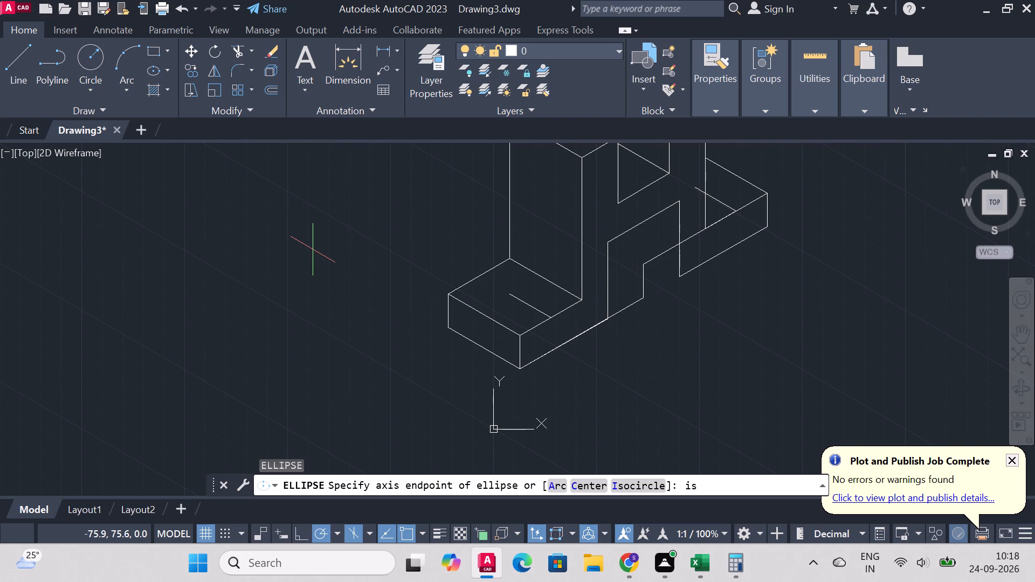
pyautogui.press('o')
pyautogui.press('Return')
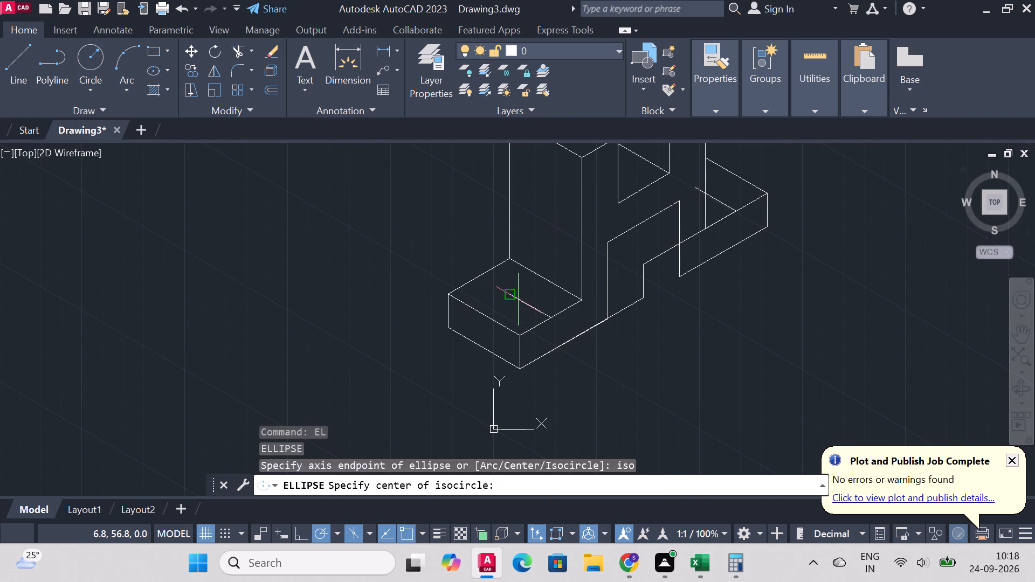
pyautogui.click(514, 295)
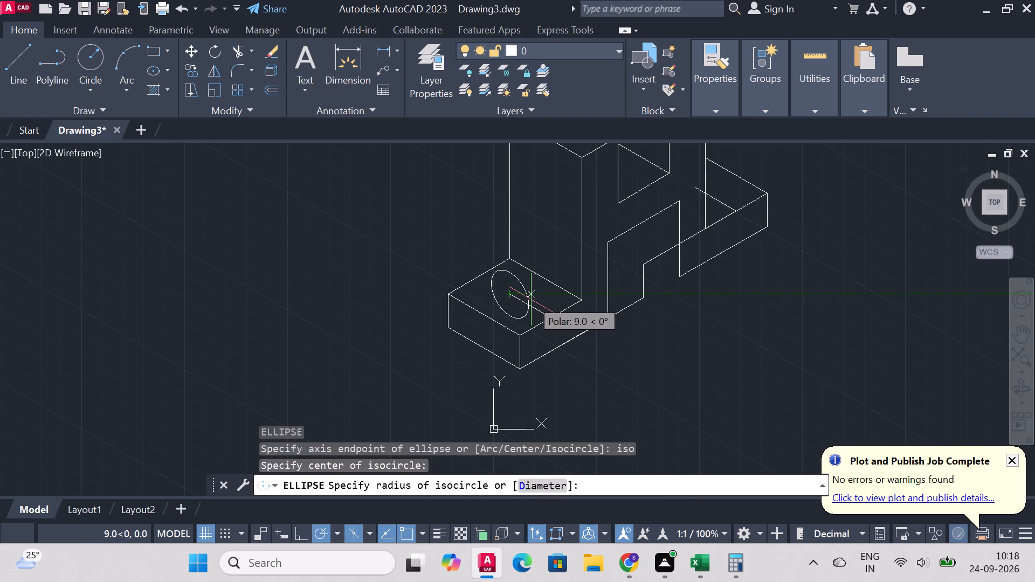
pyautogui.press('F5')
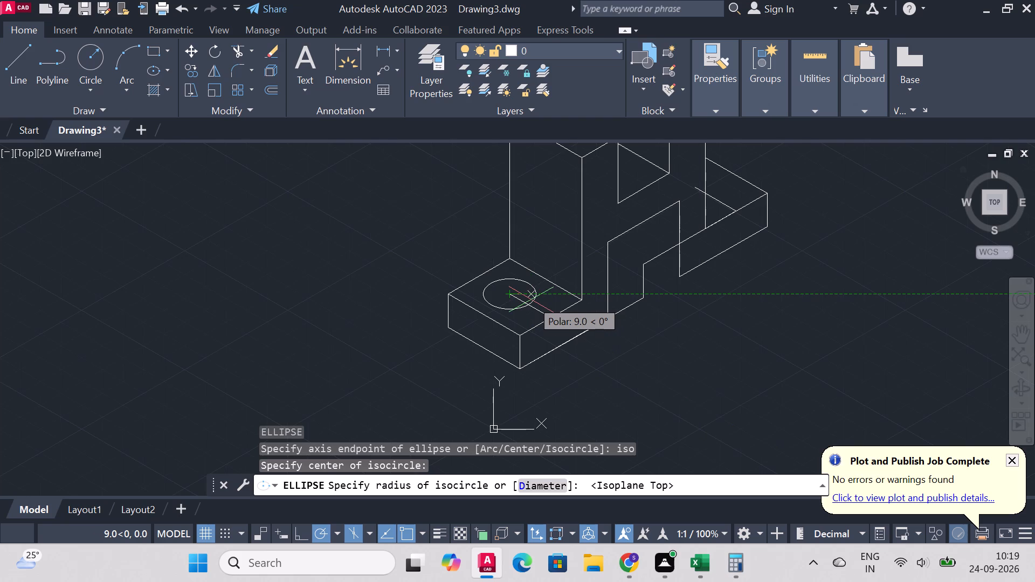
pyautogui.press('d')
pyautogui.press('Return')
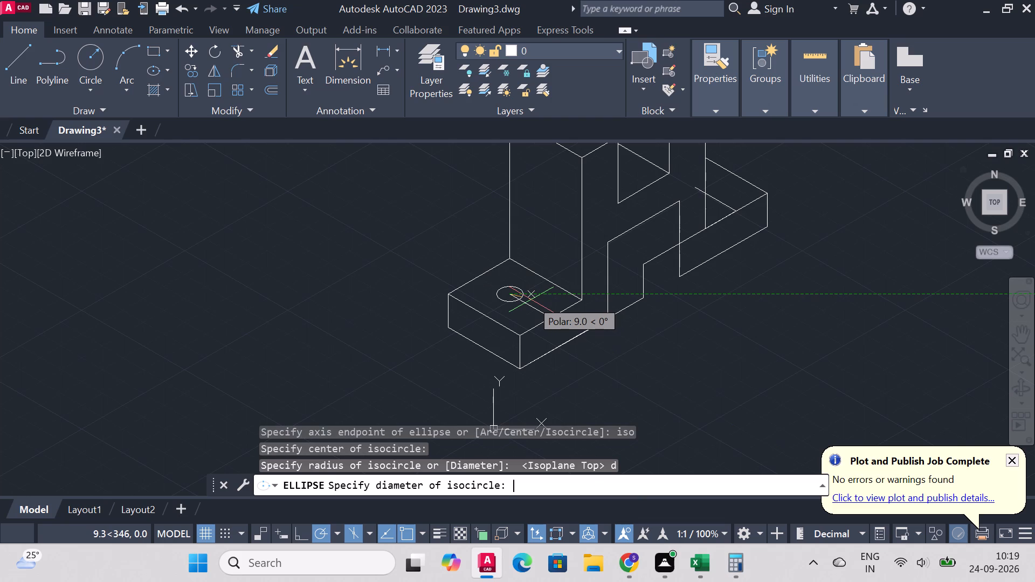
pyautogui.write('13')
pyautogui.press('Return')
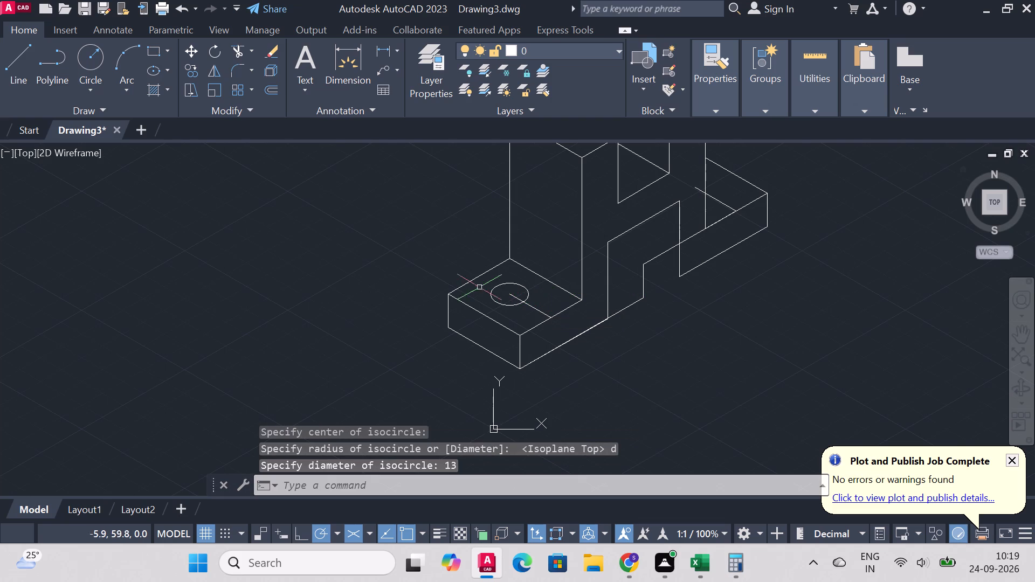
# Copy the 13 mm isocircle from its centre to the inner end of the 20 mm line on the rear base.
pyautogui.rightClick(827, 316)
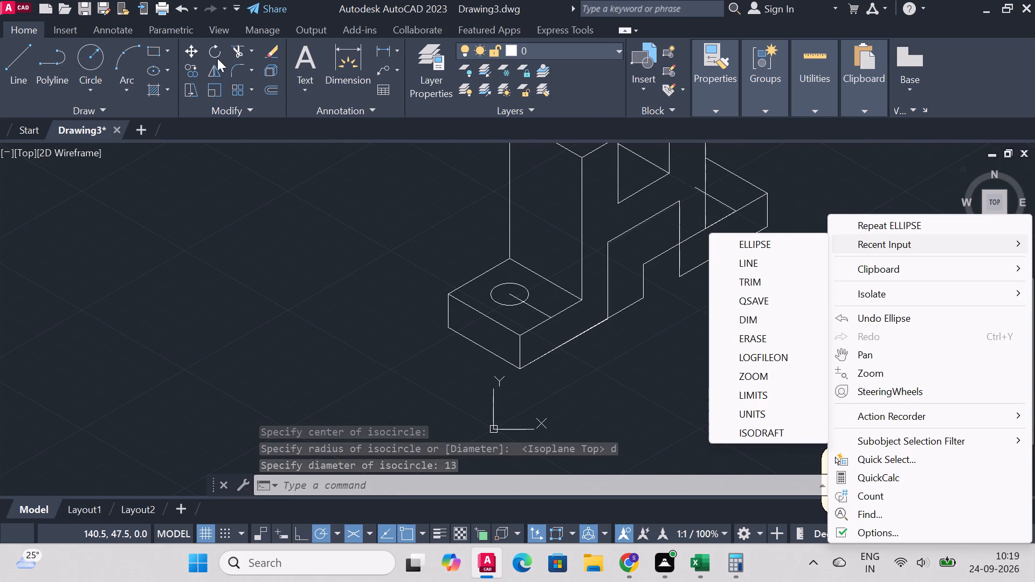
pyautogui.click(193, 72)
pyautogui.click(193, 72)
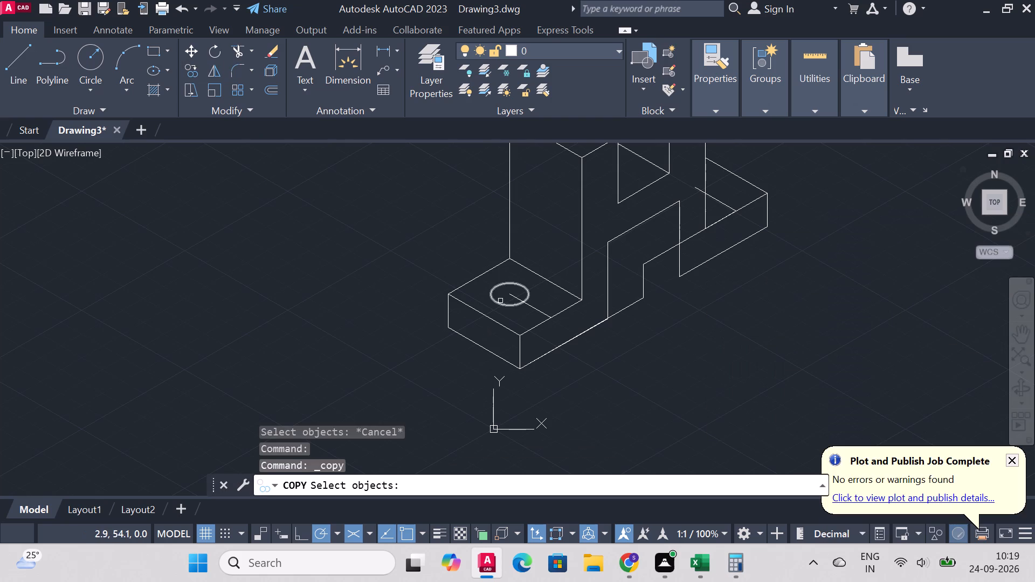
pyautogui.click(501, 308)
pyautogui.click(501, 307)
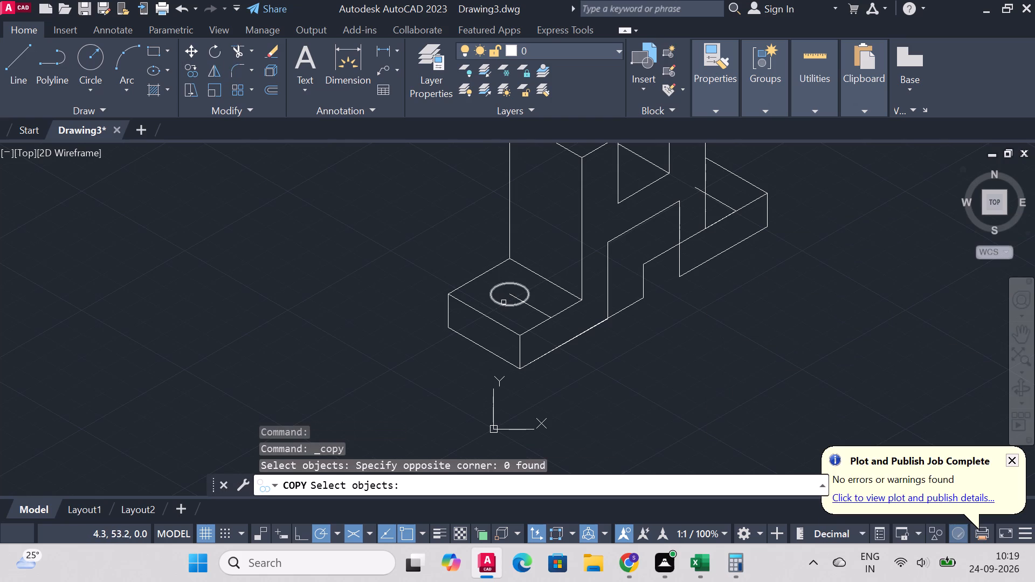
pyautogui.click(503, 306)
pyautogui.rightClick(507, 296)
pyautogui.click(510, 293)
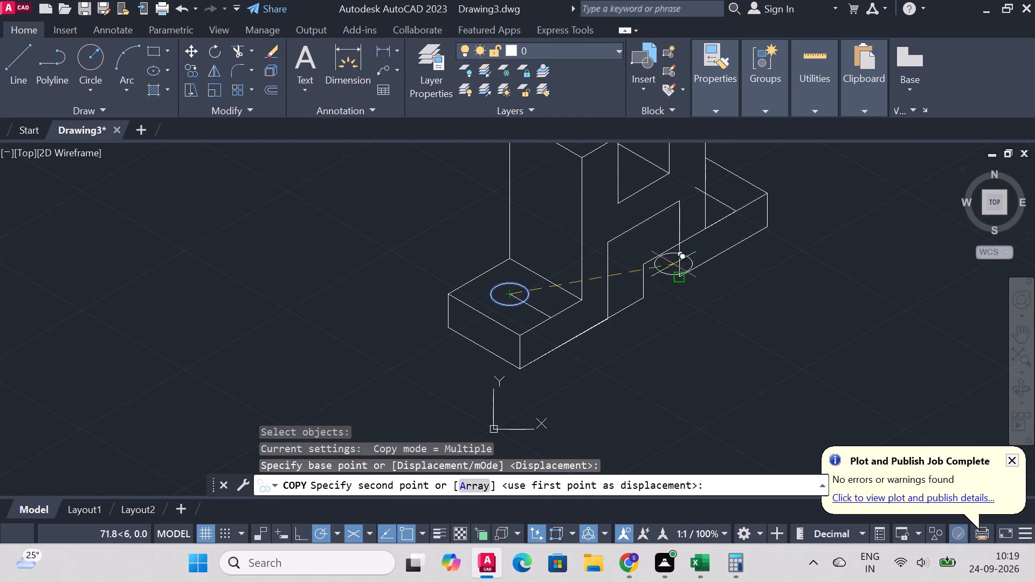
pyautogui.click(698, 189)
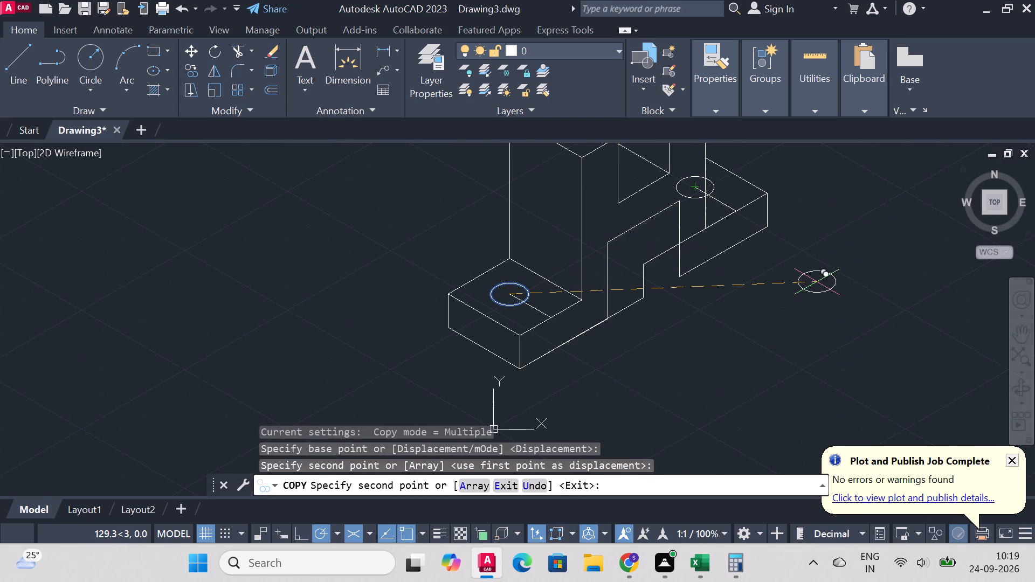
pyautogui.rightClick(806, 276)
pyautogui.click(853, 288)
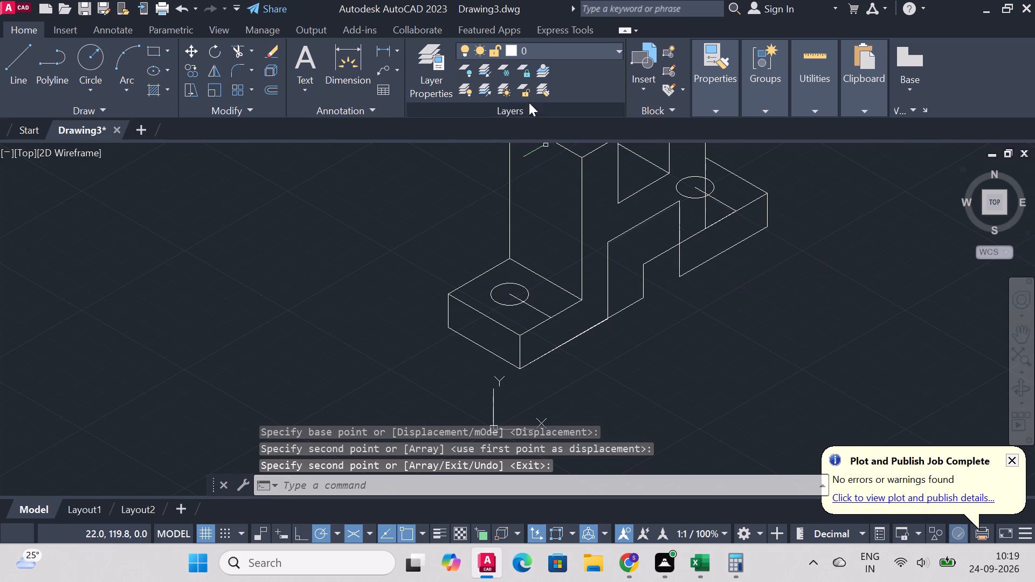
# Trim the parts of the copied isocircle and its 20 mm locating line that lie behind the upright block's vertical edge.
pyautogui.click(241, 57)
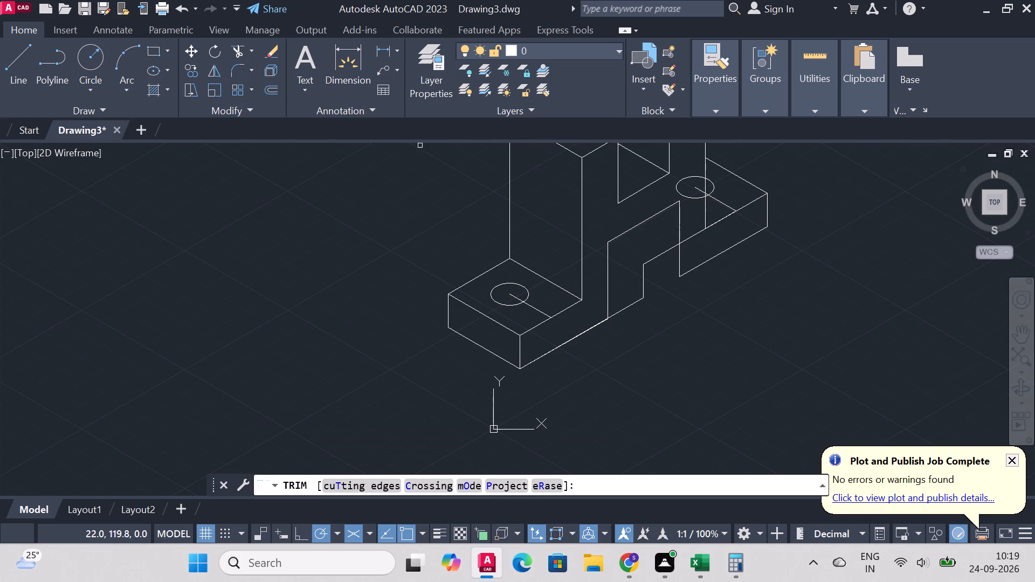
pyautogui.click(688, 199)
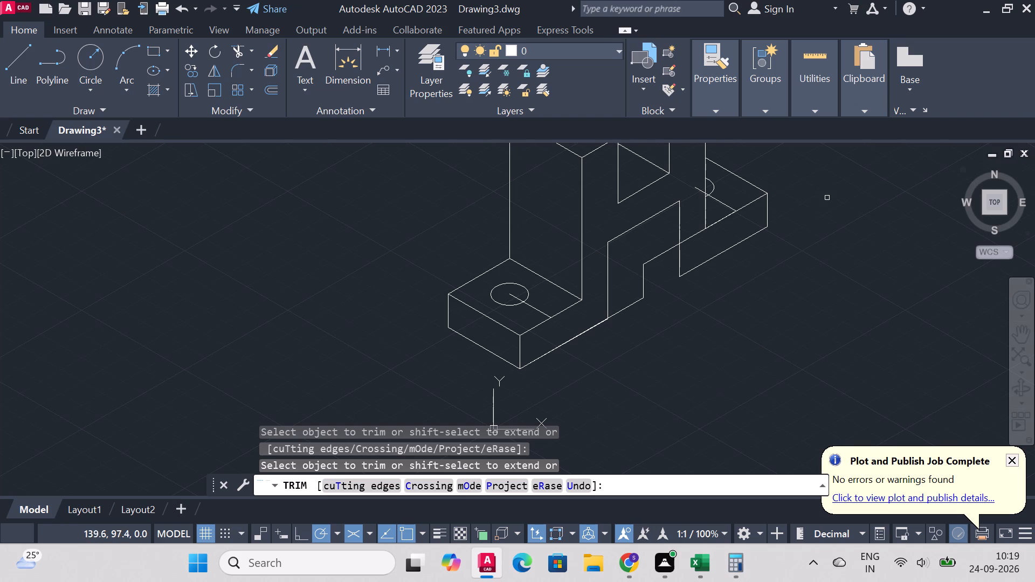
pyautogui.scroll(-1, 740, 220)
pyautogui.scroll(2, 740, 190)
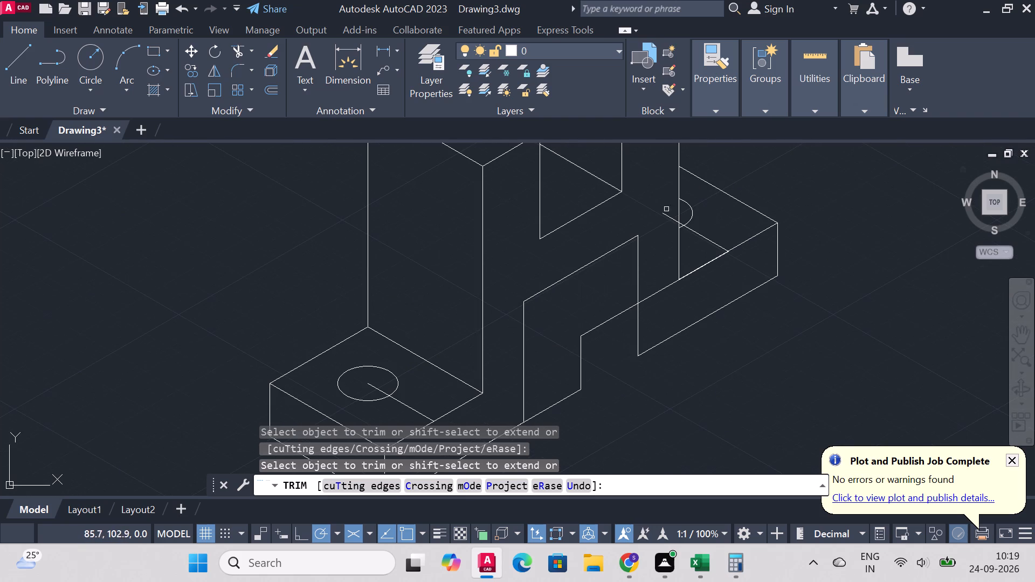
pyautogui.click(665, 216)
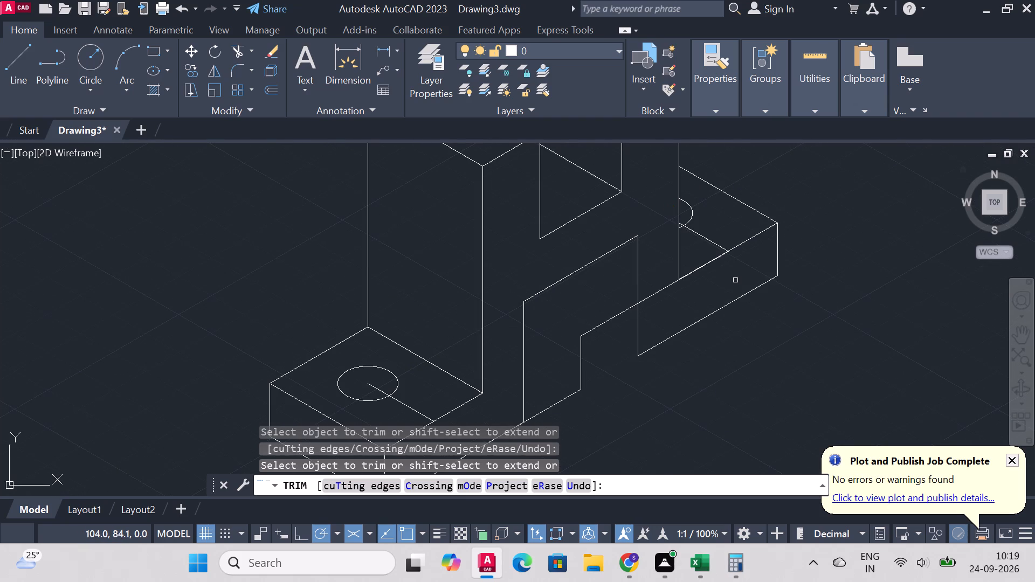
pyautogui.scroll(-1, 808, 272)
pyautogui.scroll(-2, 735, 280)
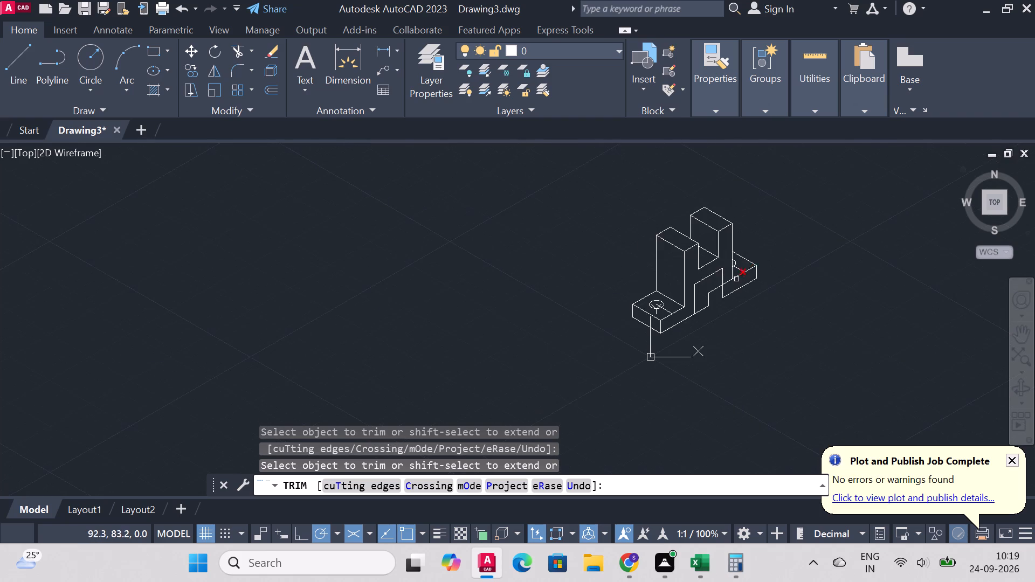
pyautogui.scroll(1, 751, 271)
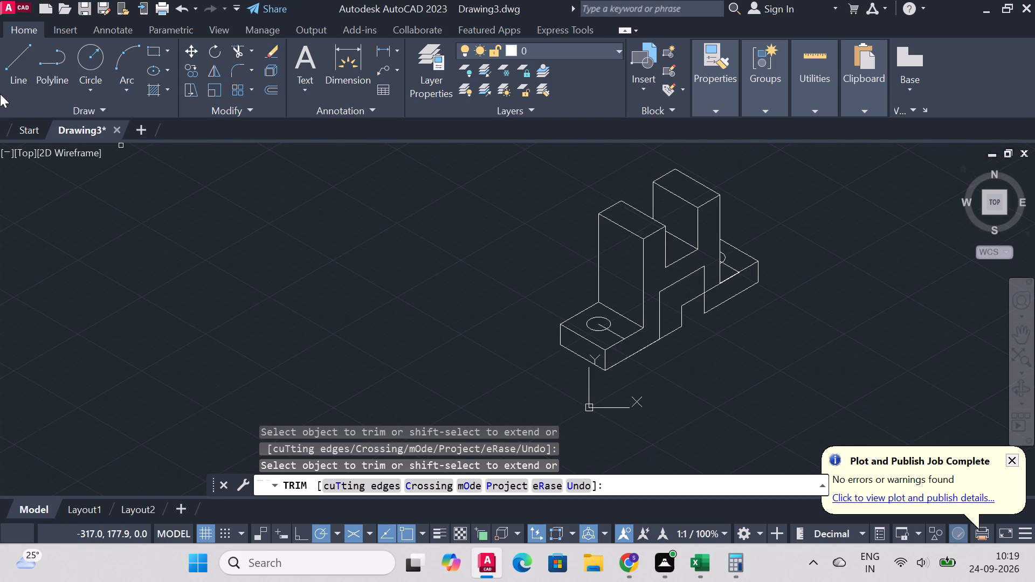
# Calculate half of the 35 mm width in Calculator as 35 divided by 2.
pyautogui.click(9, 66)
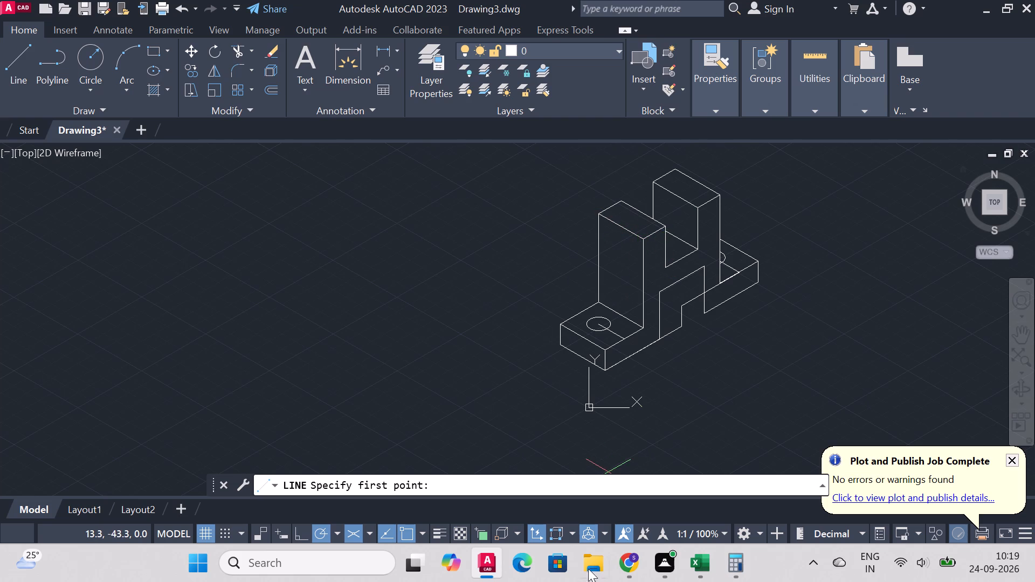
pyautogui.click(728, 561)
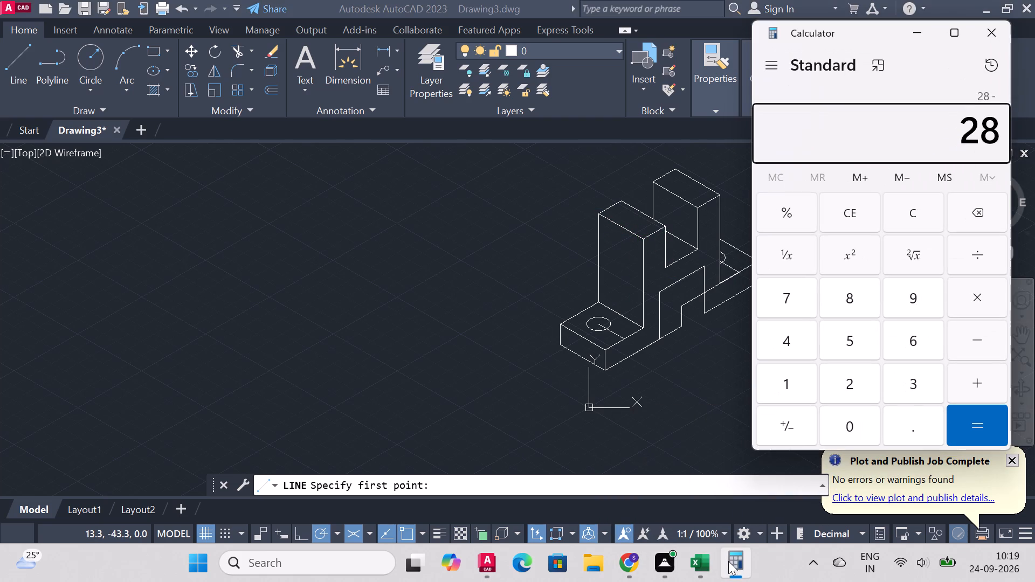
pyautogui.click(896, 222)
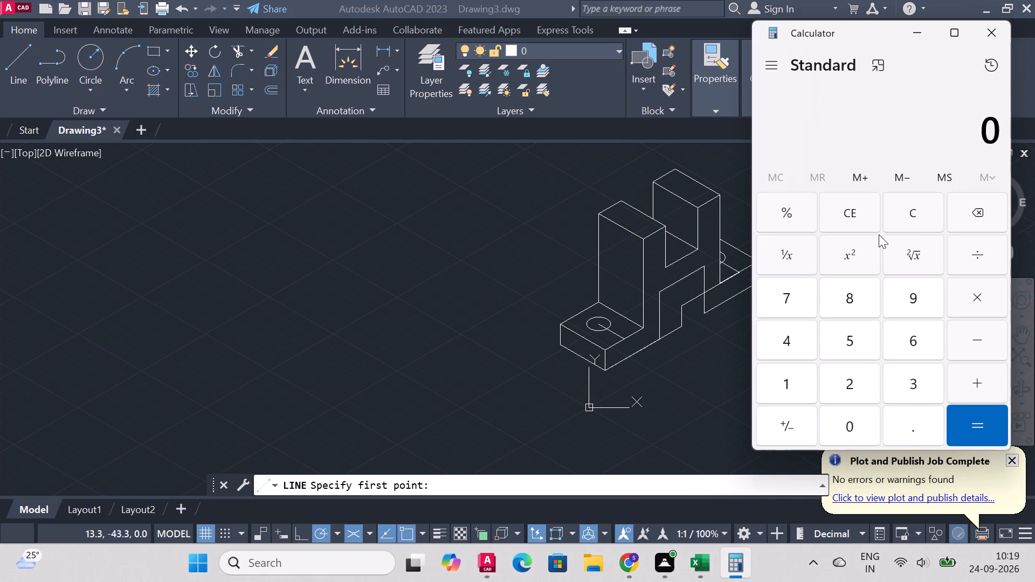
pyautogui.write('35')
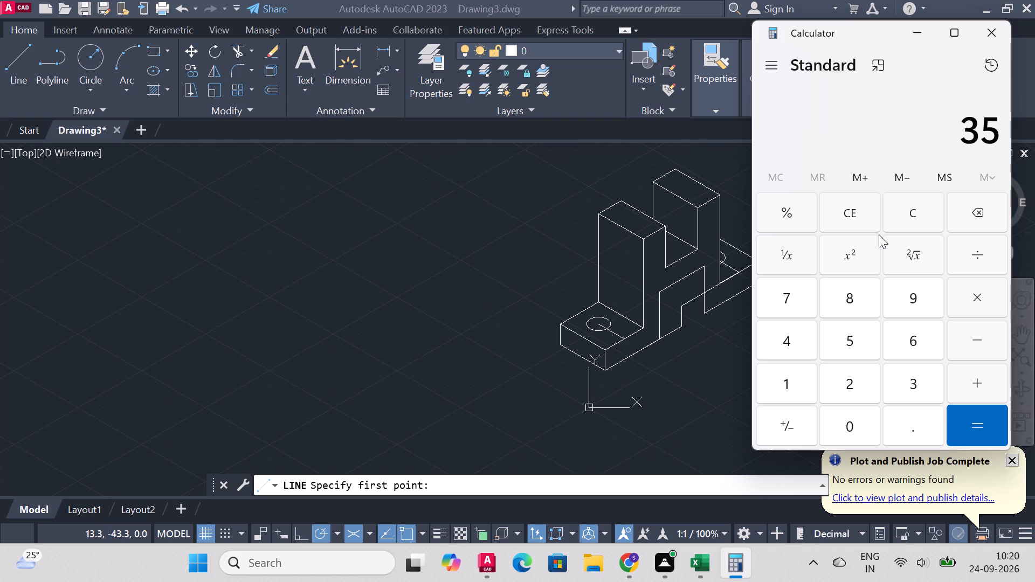
pyautogui.press('/')
pyautogui.press('2')
pyautogui.press('Return')
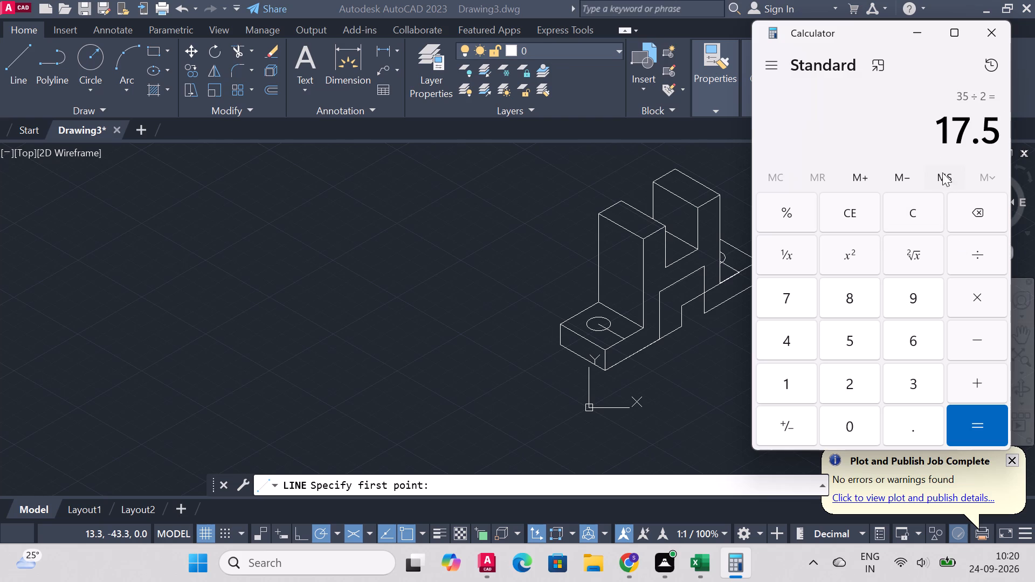
pyautogui.click(914, 38)
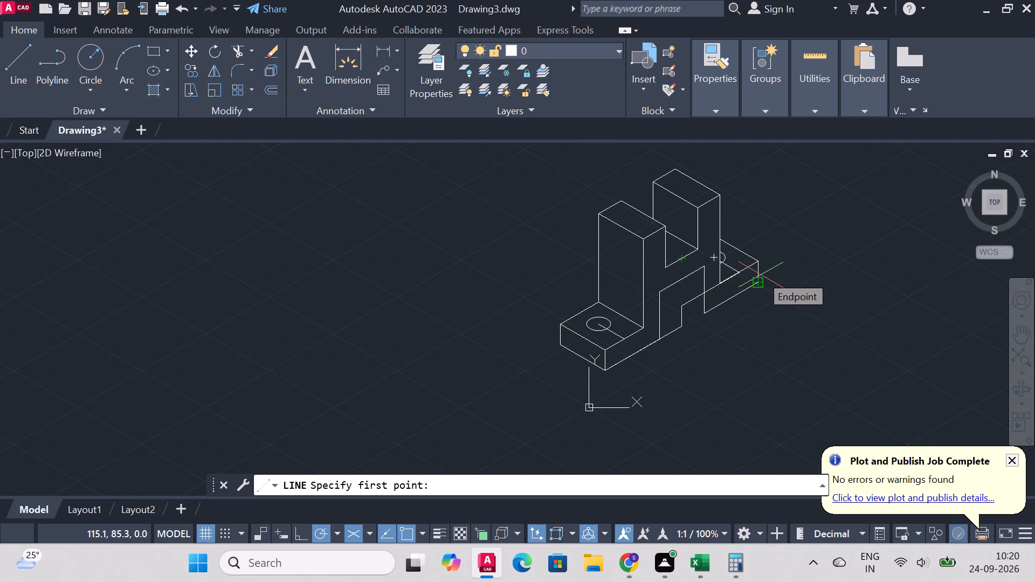
# Draw a 17.5 mm line at 150° from the front upright's near top corner, continued by a 14 mm line vertically down its face.
pyautogui.scroll(1, 761, 275)
pyautogui.scroll(-1, 667, 259)
pyautogui.scroll(1, 642, 230)
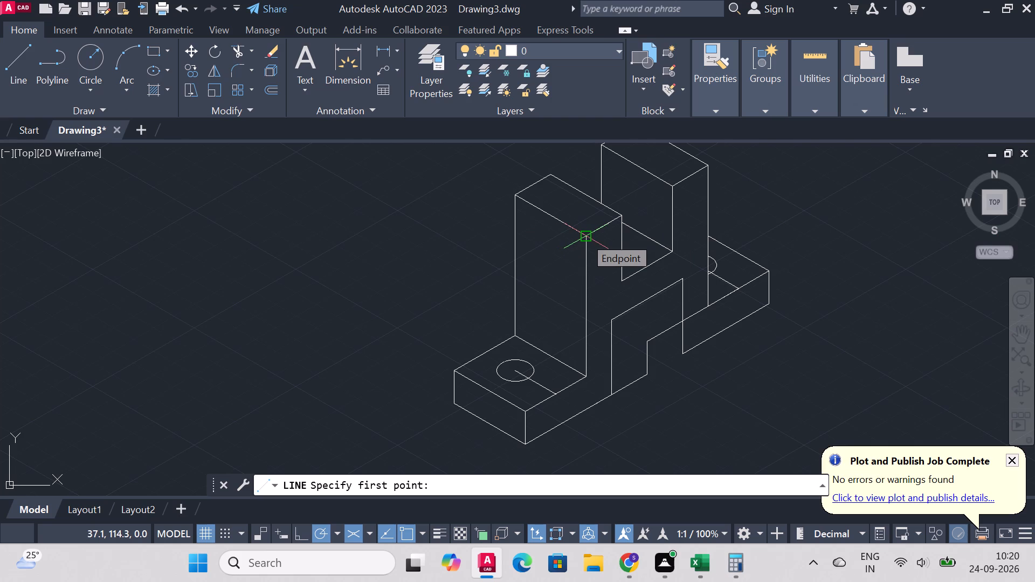
pyautogui.click(584, 237)
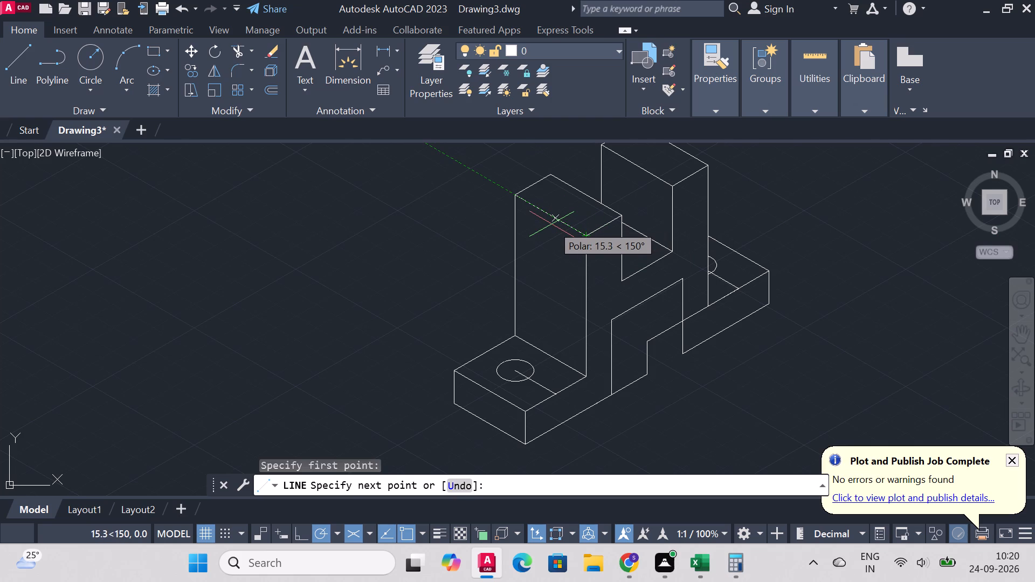
pyautogui.write('17')
pyautogui.click(670, 490)
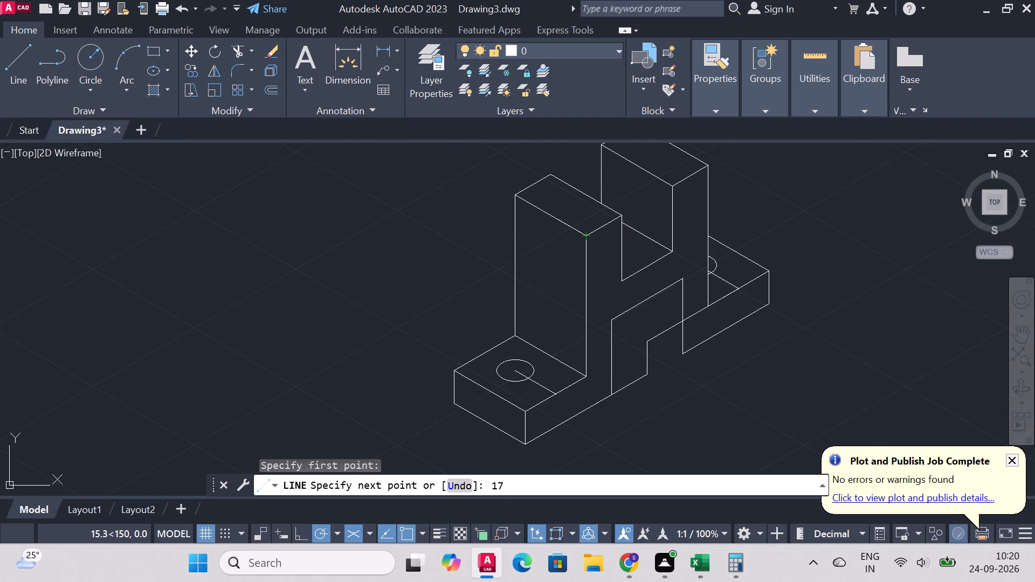
pyautogui.press('.')
pyautogui.press('5')
pyautogui.press('Return')
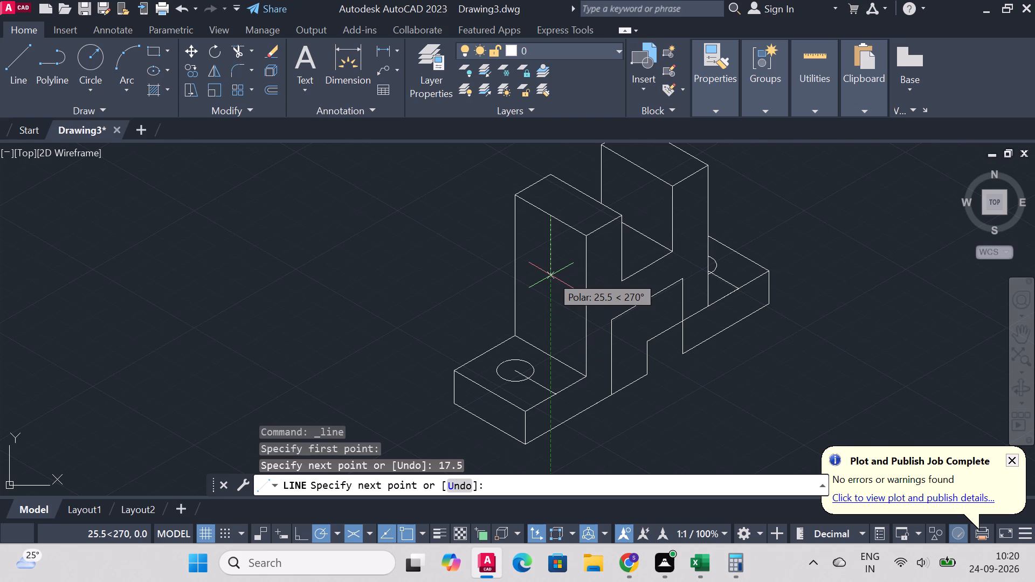
pyautogui.press('1')
pyautogui.press('4')
pyautogui.press('Return')
pyautogui.rightClick(503, 275)
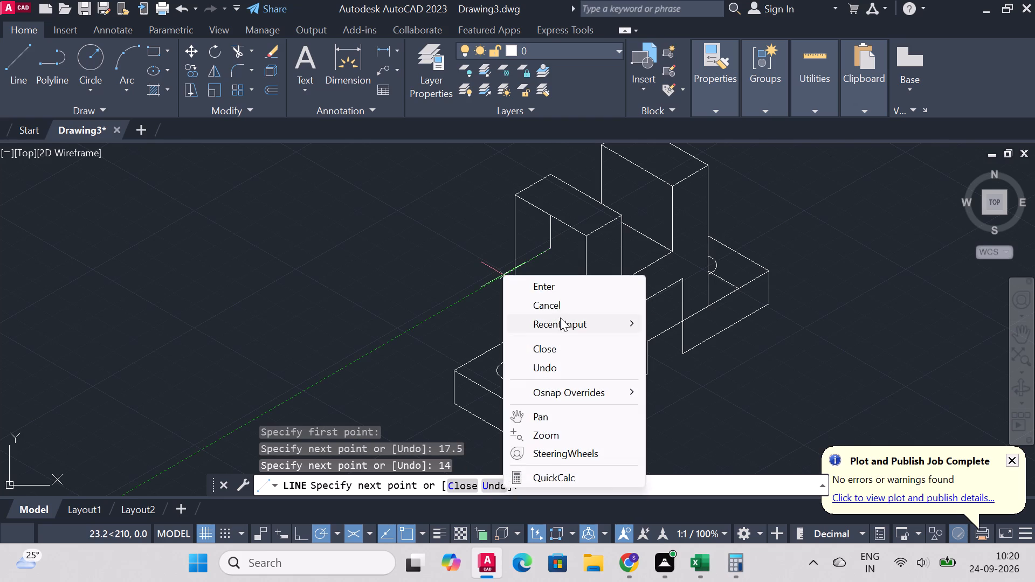
pyautogui.click(574, 287)
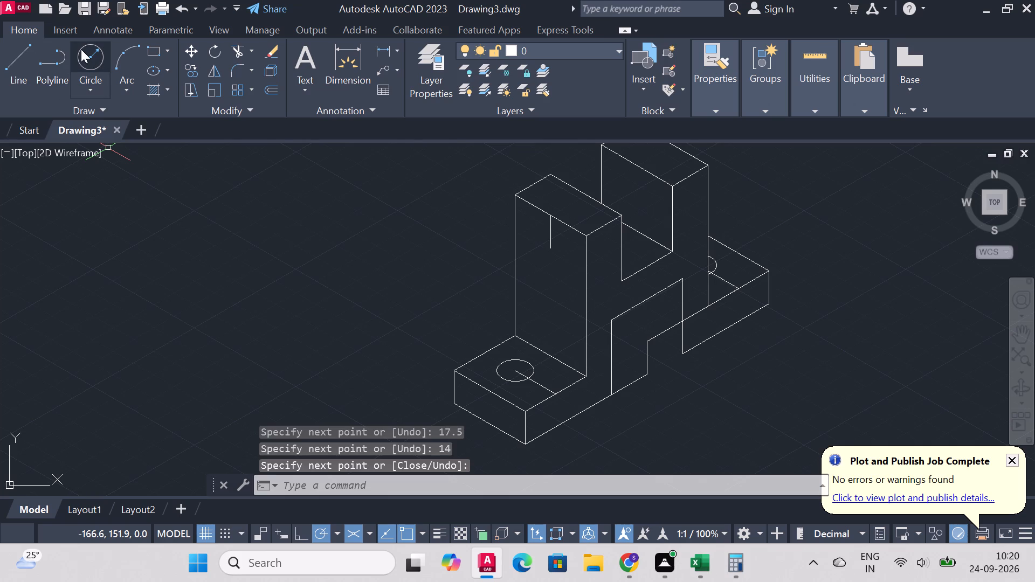
# Draw a 13 mm diameter isocircle in the left isoplane, centred on the lower end of the front upright's 14 mm line.
pyautogui.press('e')
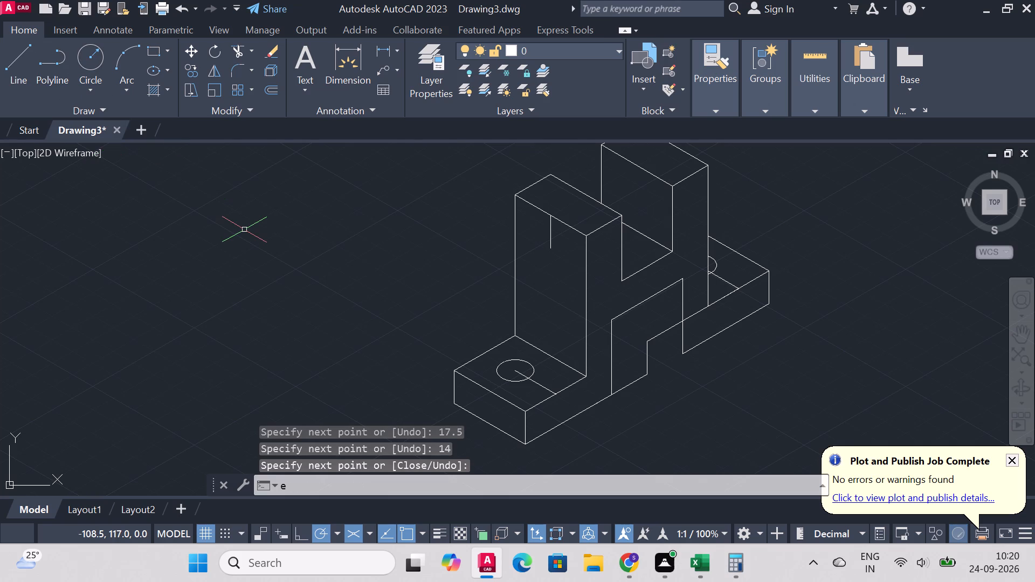
pyautogui.press('l')
pyautogui.press('Return')
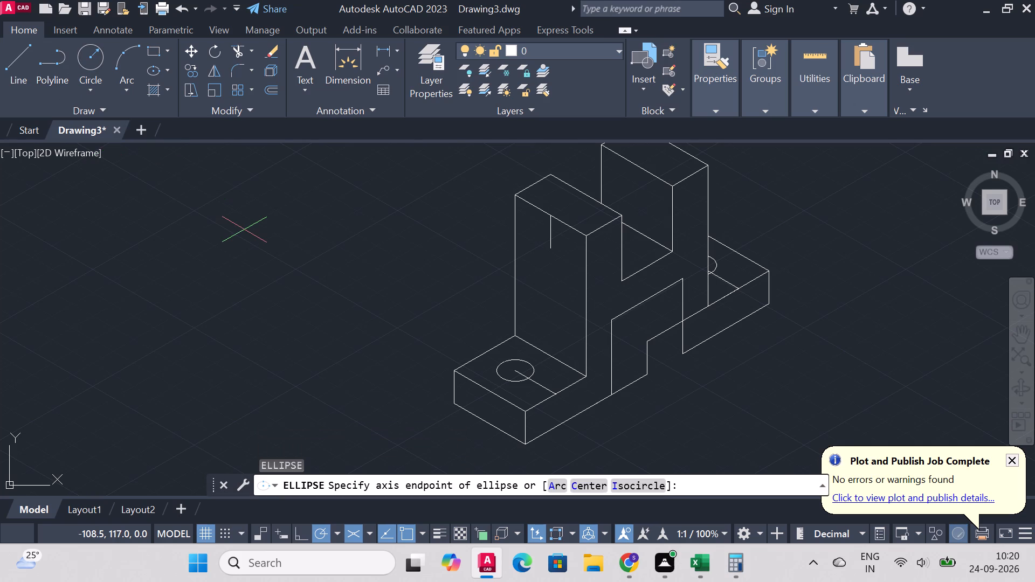
pyautogui.write('is')
pyautogui.press('o')
pyautogui.press('Return')
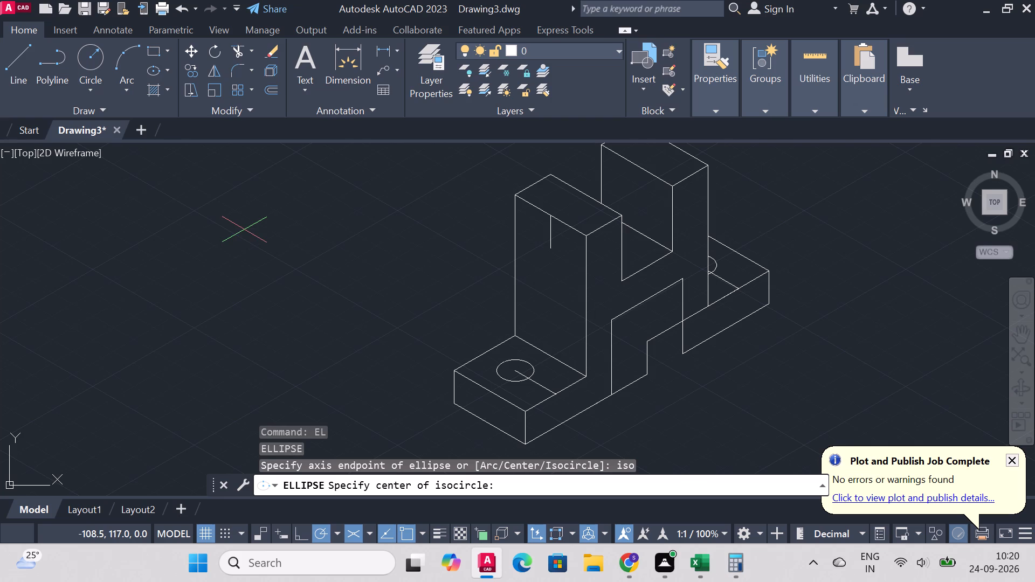
pyautogui.click(550, 247)
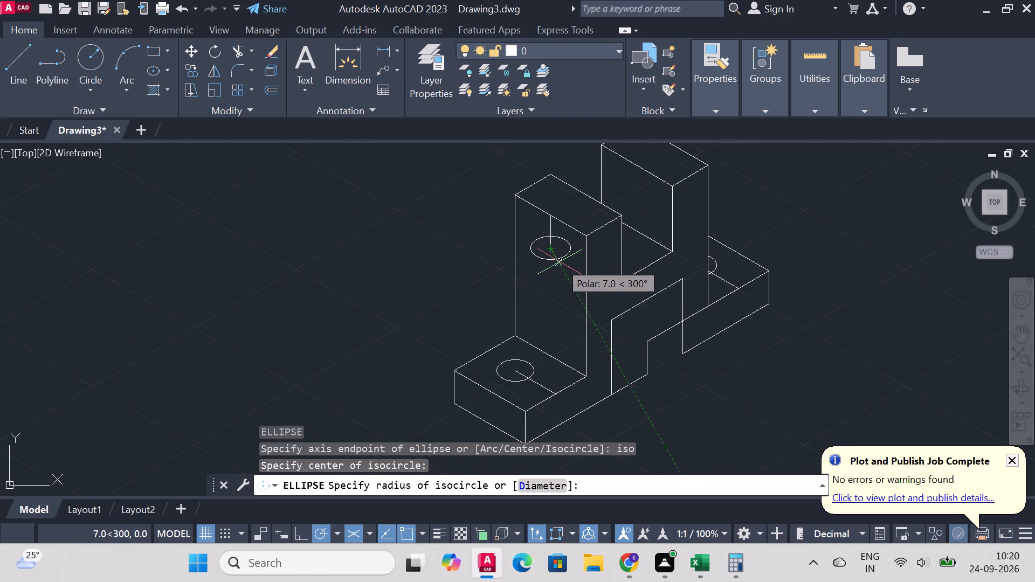
pyautogui.press('F5')
pyautogui.press('F5')
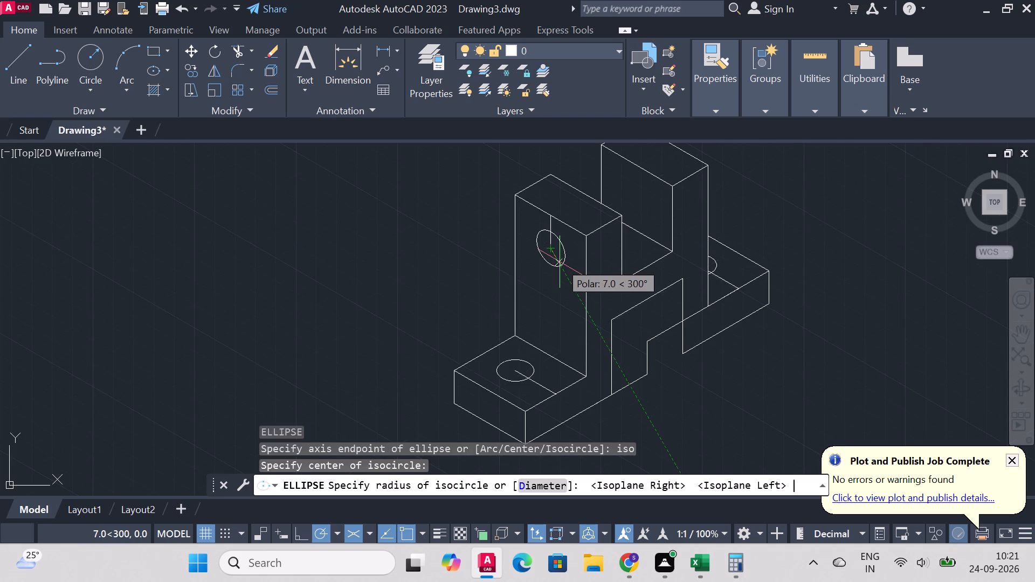
pyautogui.press('d')
pyautogui.press('Return')
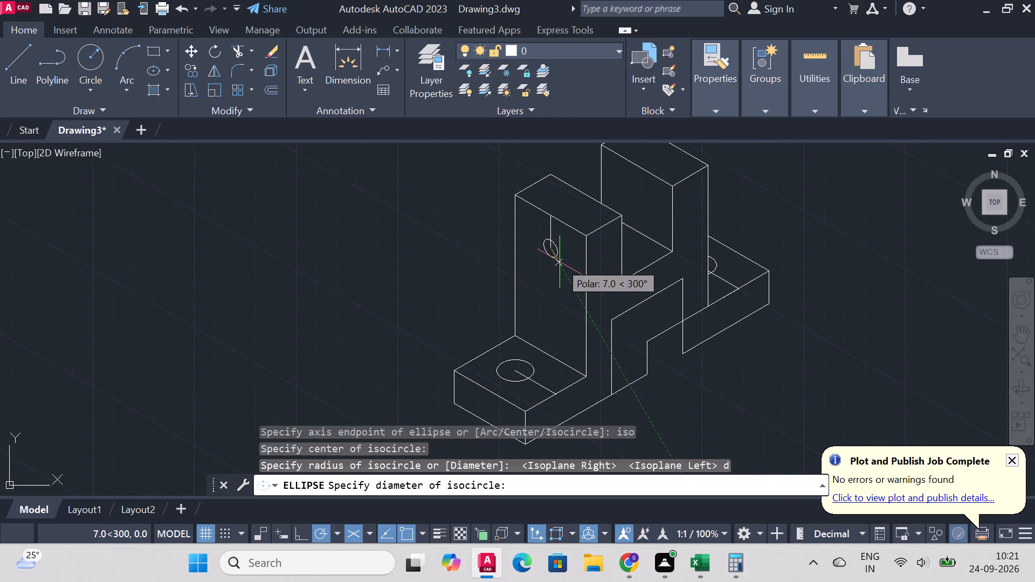
pyautogui.write('13')
pyautogui.press('Return')
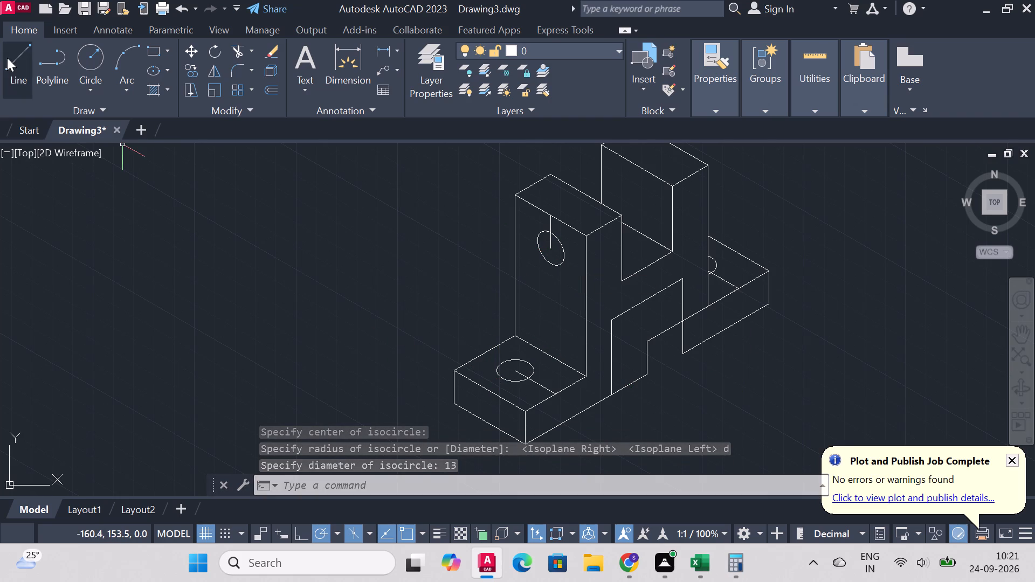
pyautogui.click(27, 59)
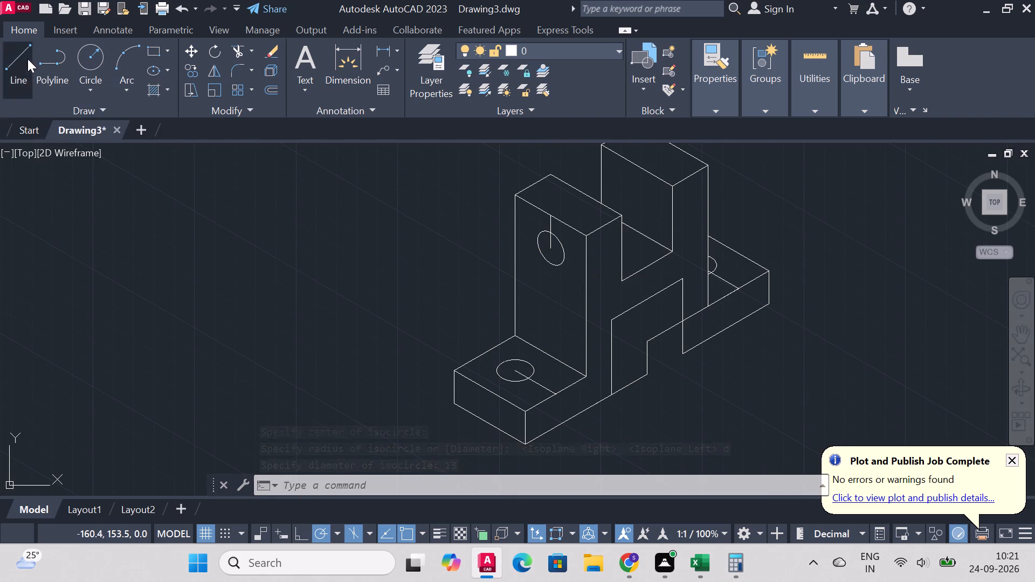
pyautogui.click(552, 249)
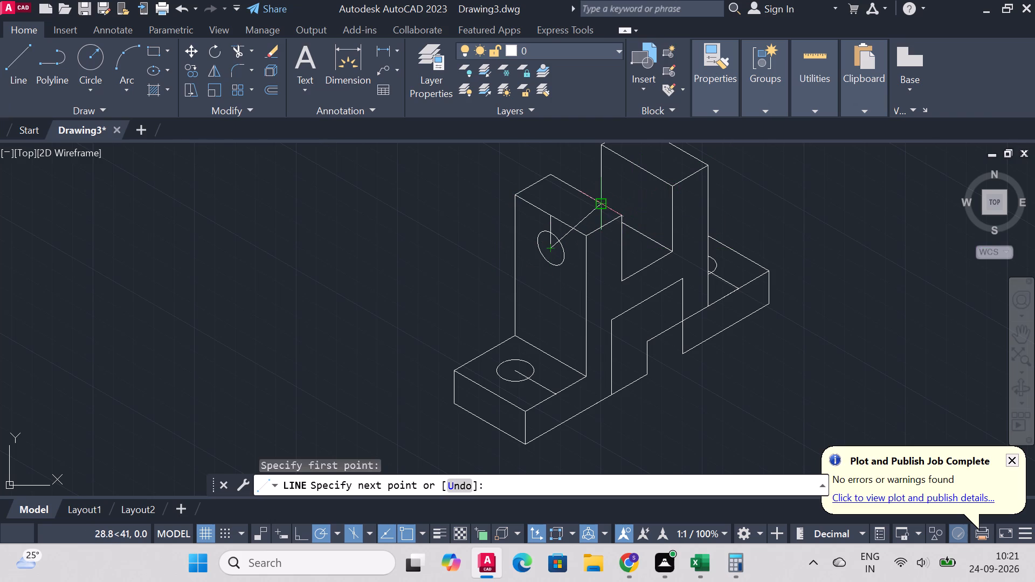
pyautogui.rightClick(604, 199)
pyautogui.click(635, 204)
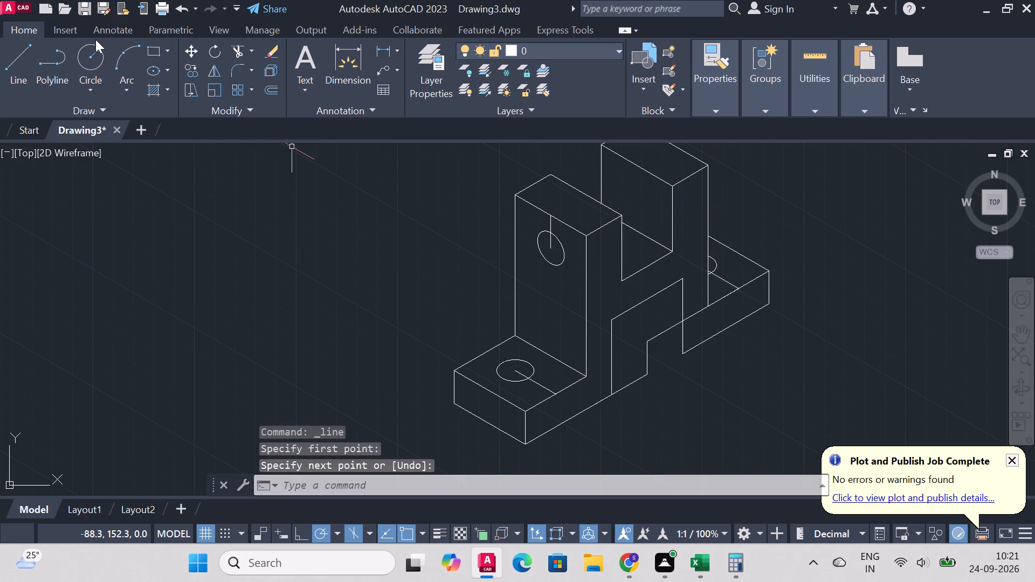
# Draw a 30° line from the top of the front upright's 14 mm line to the midpoint of the rear upright's corresponding top edge.
pyautogui.click(26, 48)
pyautogui.scroll(-2, 616, 288)
pyautogui.scroll(2, 677, 236)
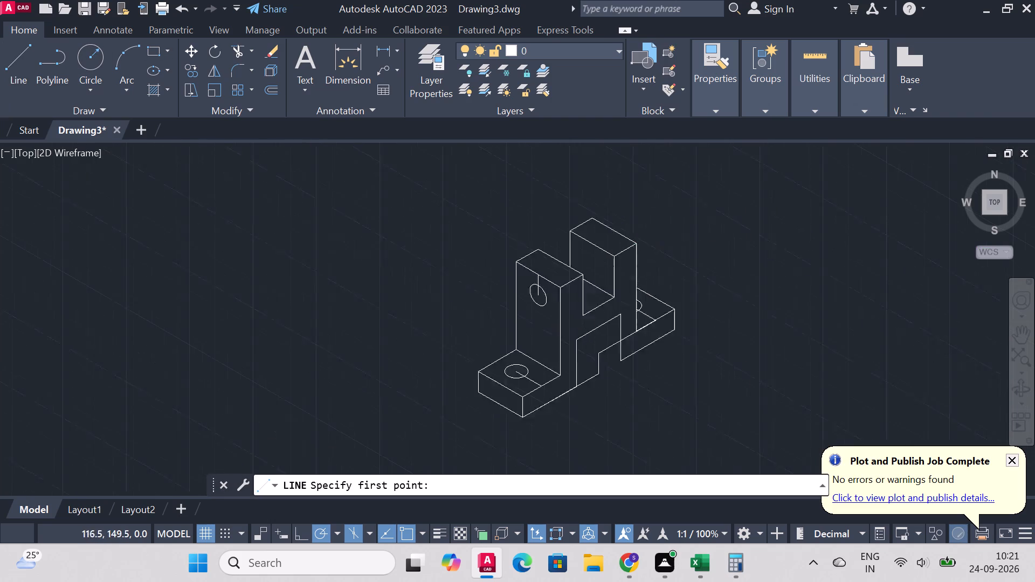
pyautogui.click(452, 302)
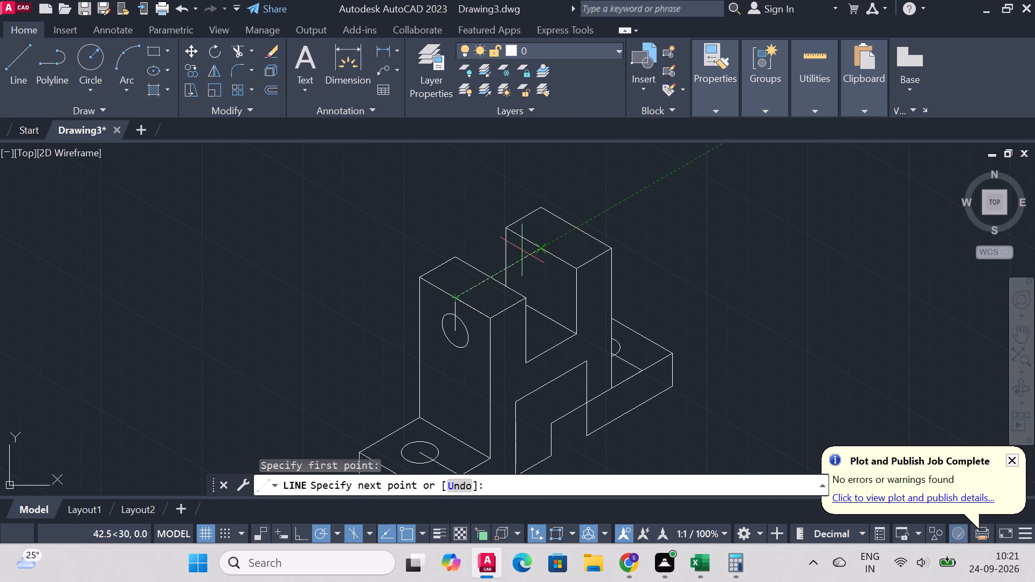
pyautogui.click(537, 249)
pyautogui.rightClick(537, 249)
pyautogui.click(581, 259)
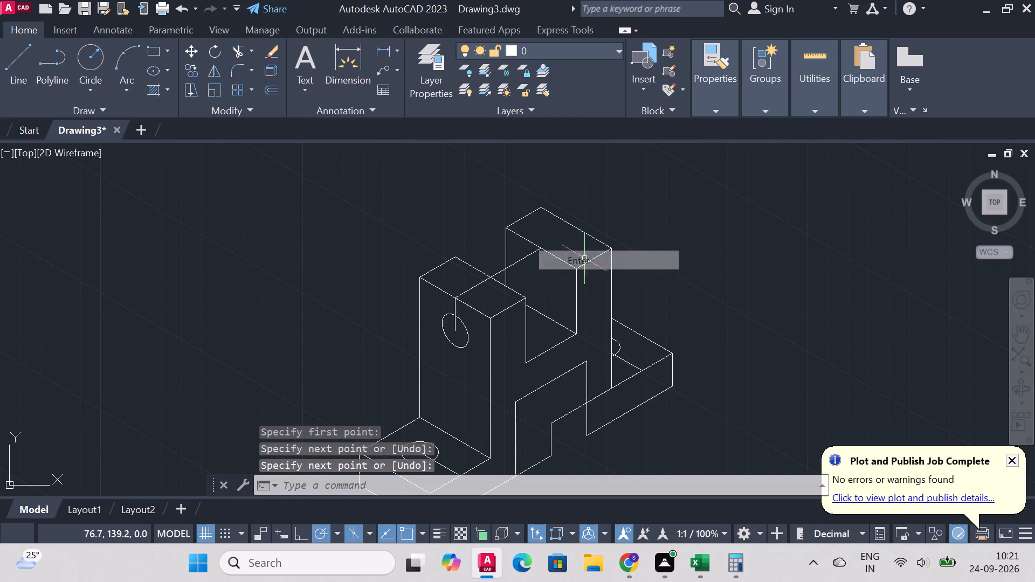
# Draw a 14 mm line vertically down from the midpoint of the rear upright's top edge, where the 30° line ends.
pyautogui.rightClick(685, 235)
pyautogui.click(774, 226)
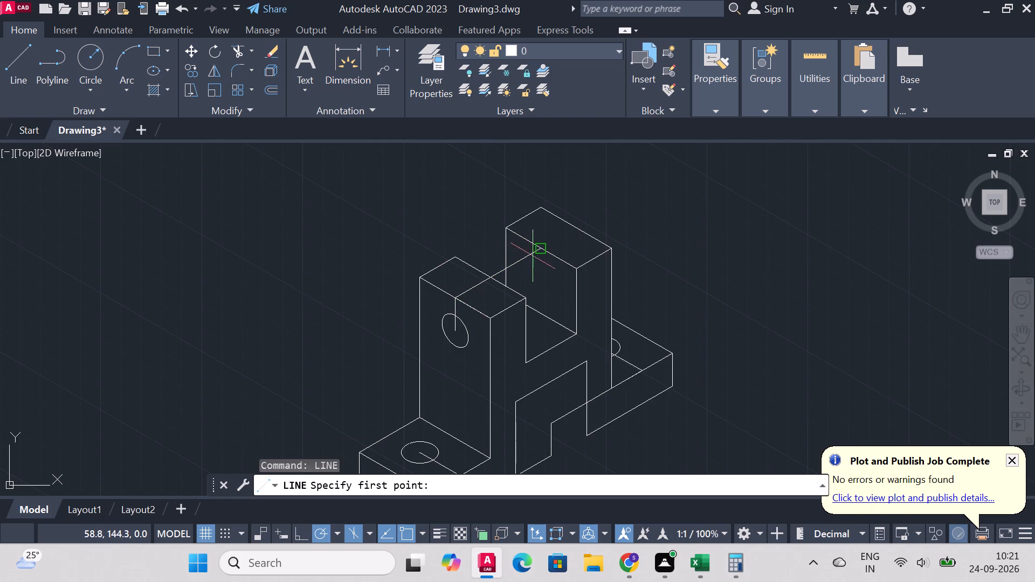
pyautogui.click(540, 249)
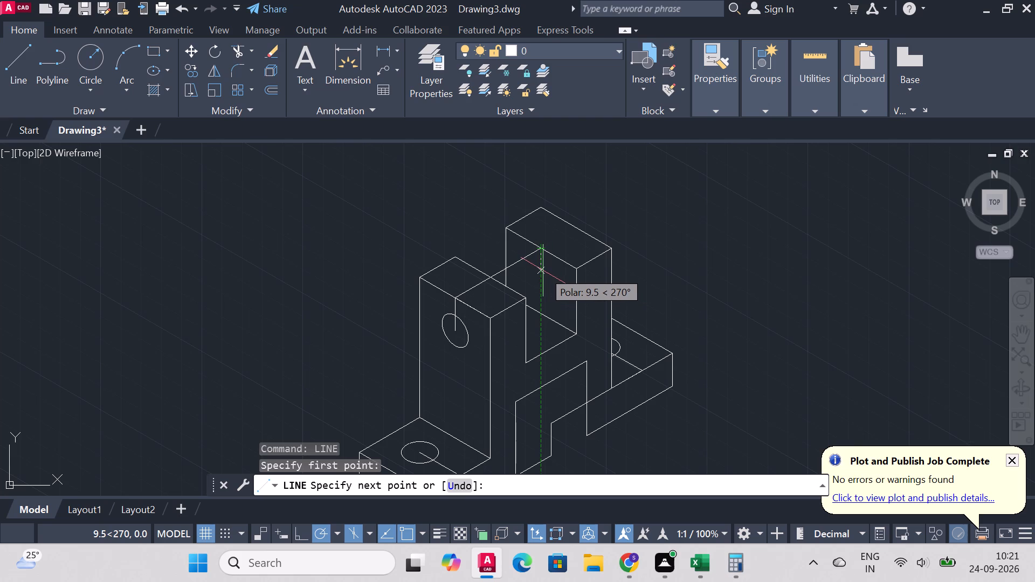
pyautogui.write('14')
pyautogui.press('Return')
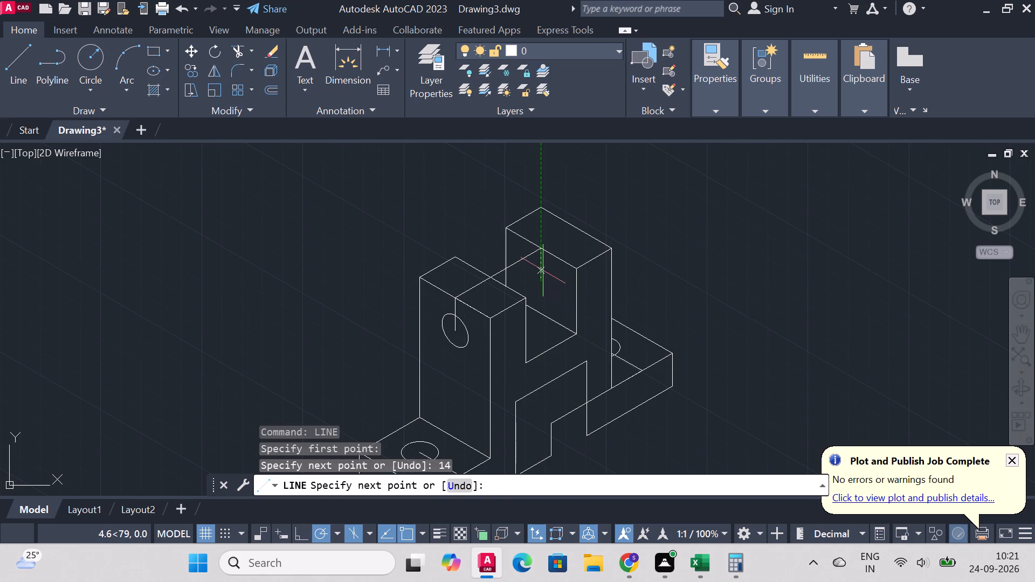
pyautogui.rightClick(599, 212)
pyautogui.click(678, 220)
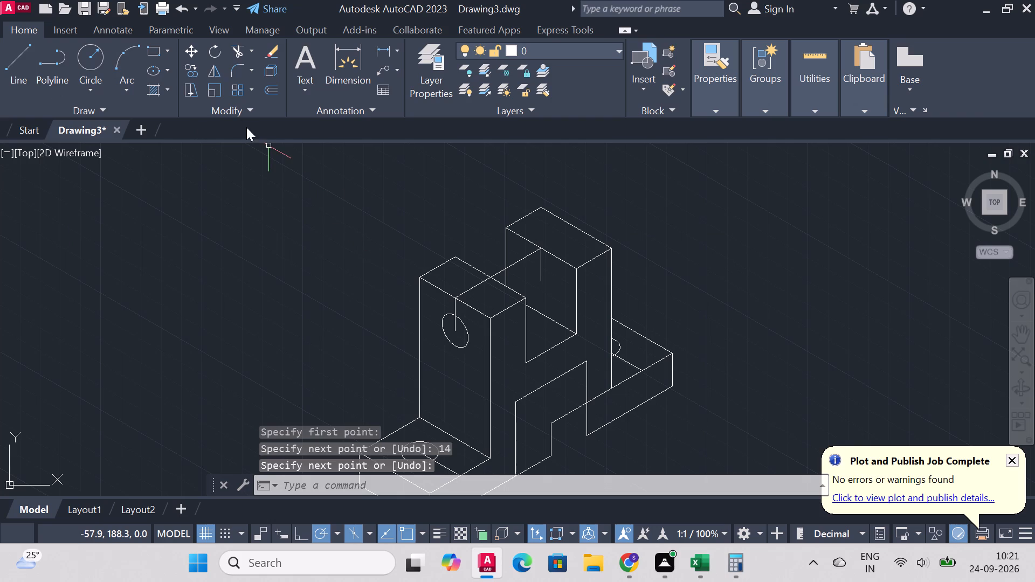
# Copy the front upright's isocircle from its centre to the lower end of the rear upright's 14 mm vertical line.
pyautogui.click(197, 73)
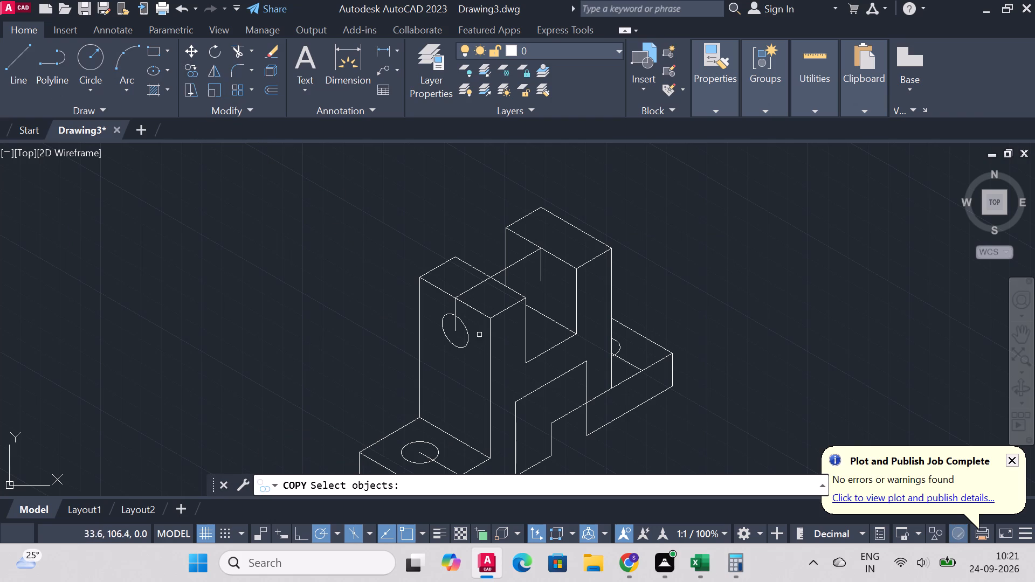
pyautogui.click(465, 330)
pyautogui.rightClick(464, 358)
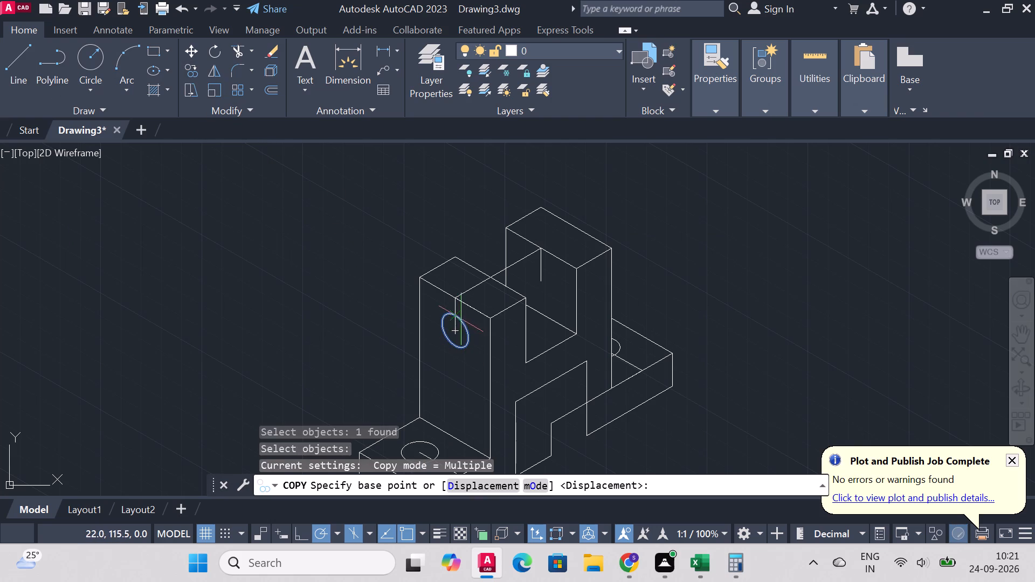
pyautogui.click(453, 333)
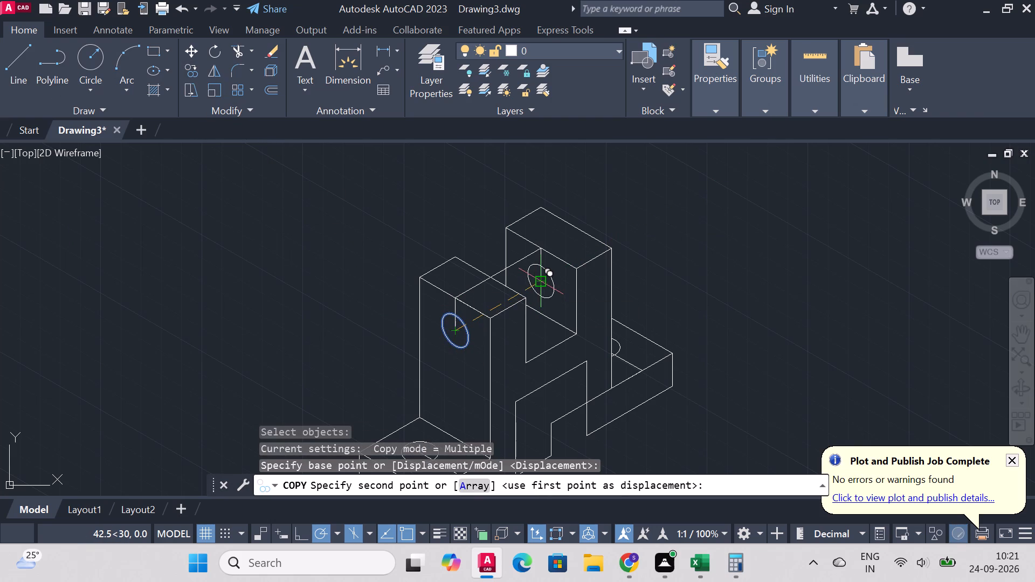
pyautogui.click(543, 286)
pyautogui.rightClick(543, 286)
pyautogui.click(576, 291)
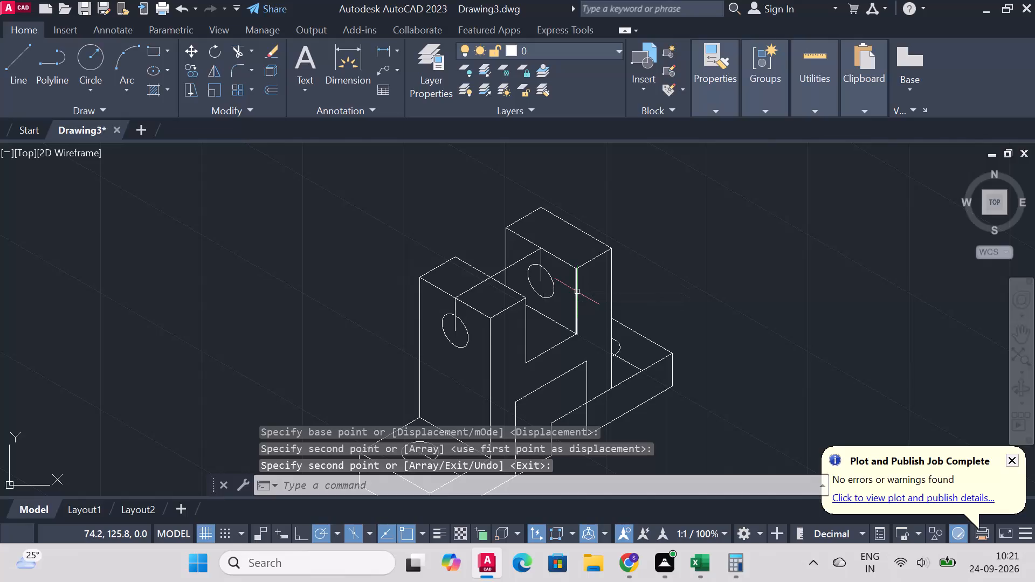
# Trim away the vertical construction lines at both upright holes and the 30° line joining the two uprights.
pyautogui.click(243, 52)
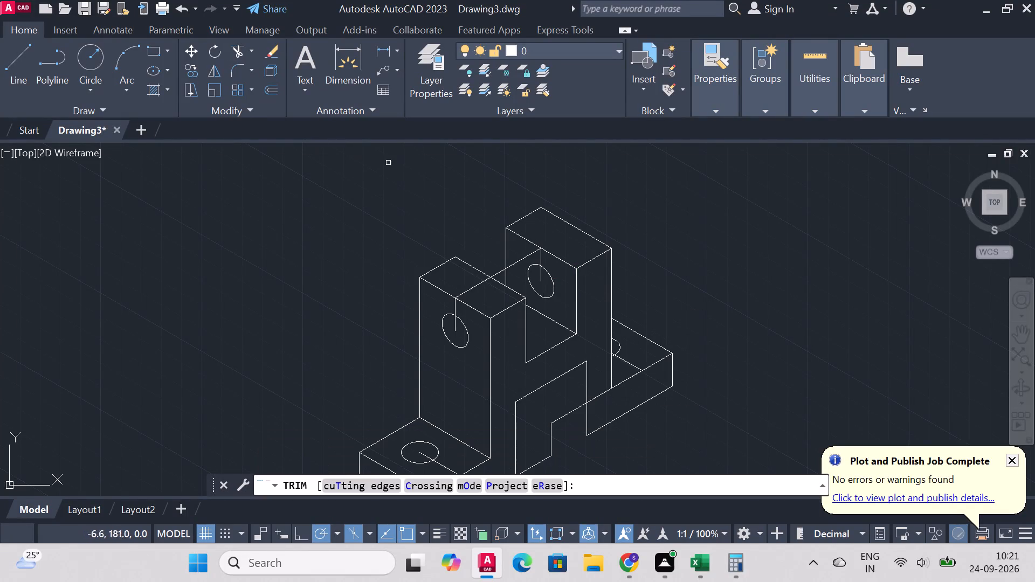
pyautogui.click(454, 304)
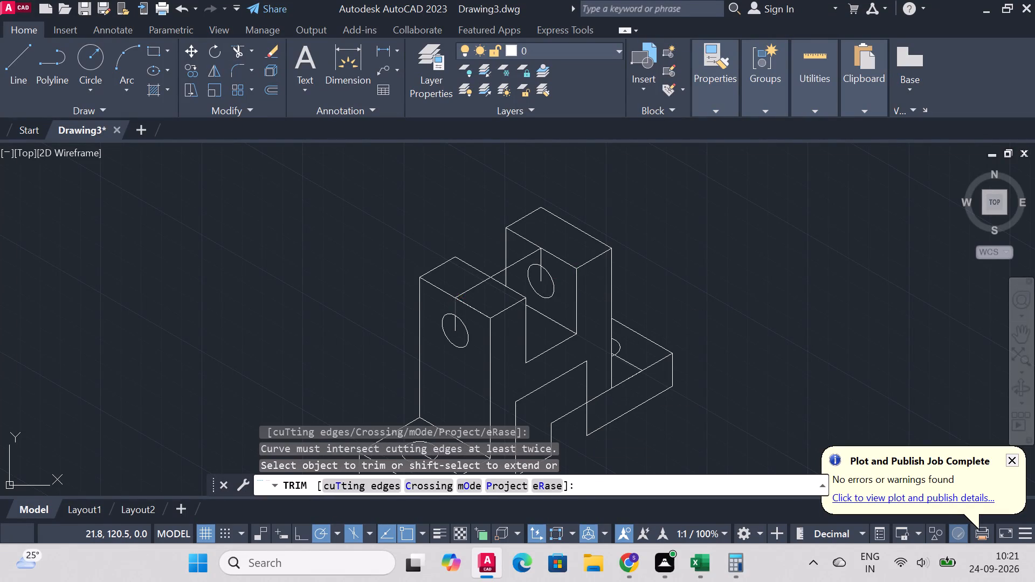
pyautogui.click(476, 283)
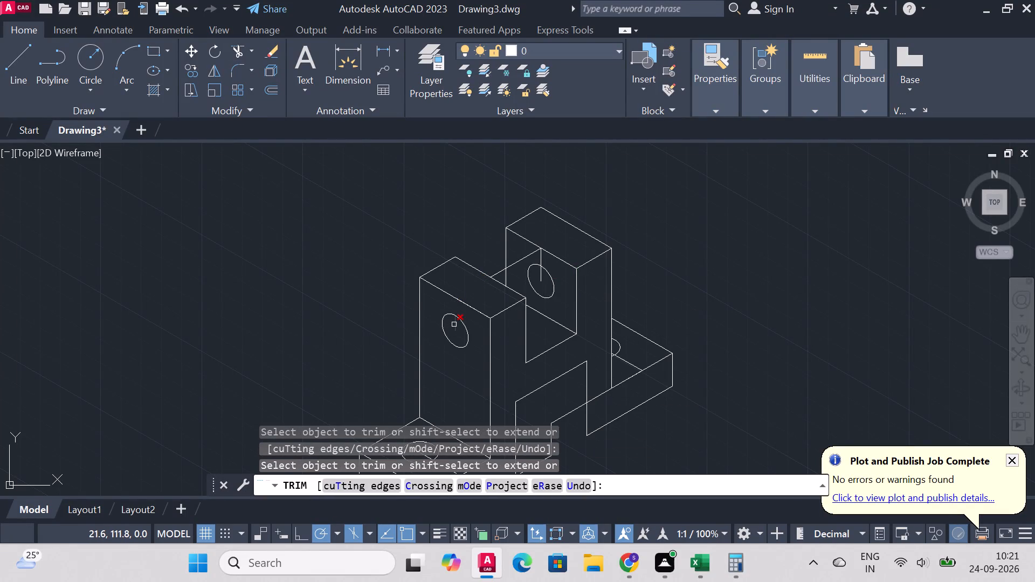
pyautogui.click(454, 324)
pyautogui.click(512, 268)
pyautogui.click(498, 273)
pyautogui.click(538, 255)
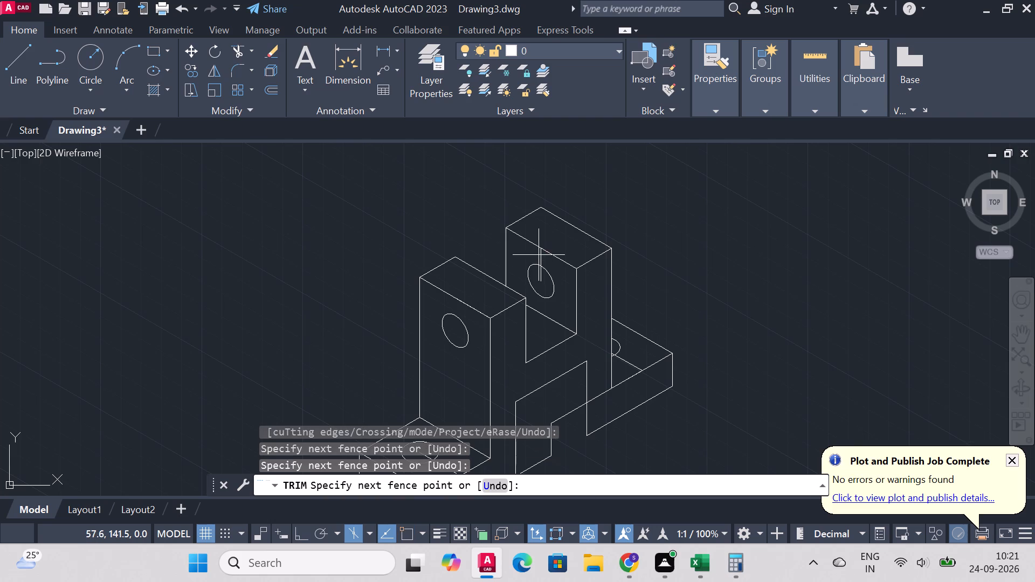
pyautogui.click(542, 258)
pyautogui.click(539, 275)
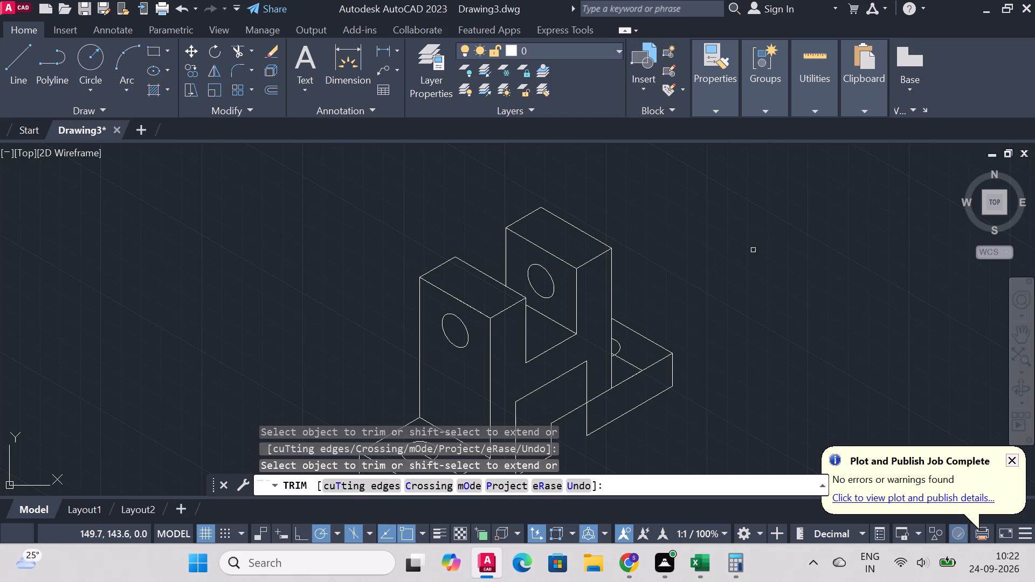
pyautogui.rightClick(778, 224)
pyautogui.click(864, 240)
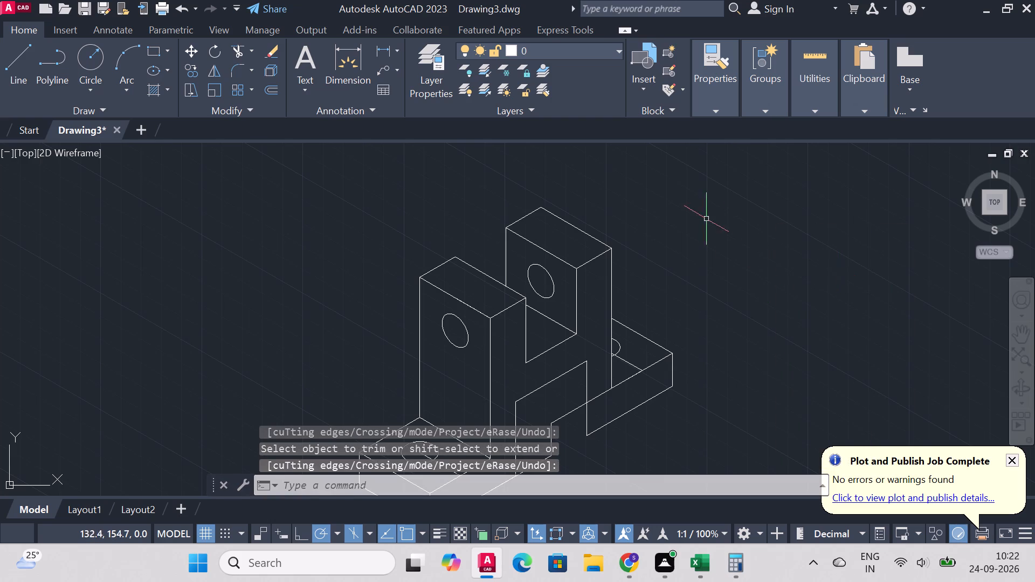
# Trim the base edge crossing the lower opening and the leftover vertical and sloping lines inside it.
pyautogui.scroll(-2, 704, 218)
pyautogui.scroll(1, 707, 277)
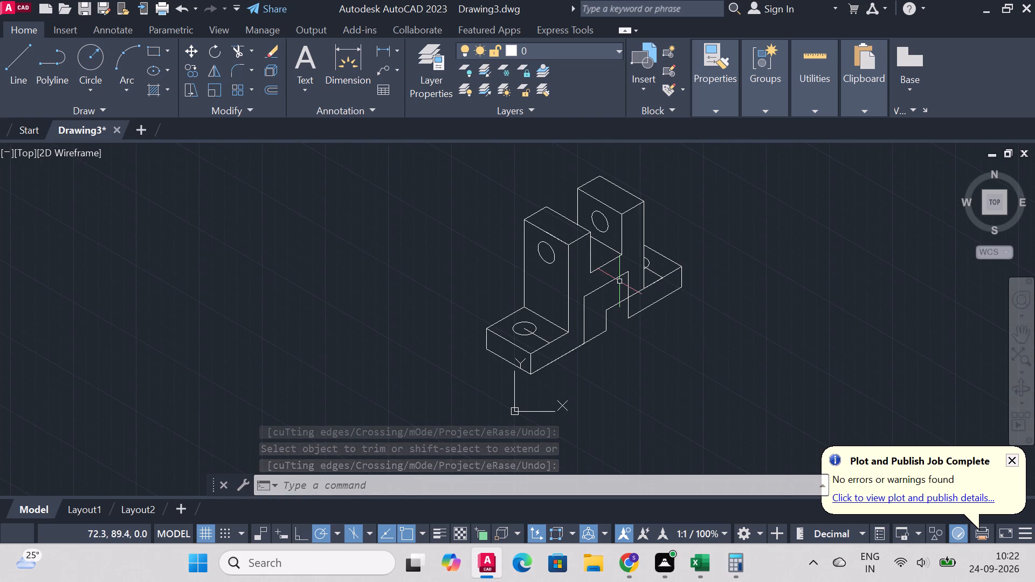
pyautogui.scroll(1, 619, 281)
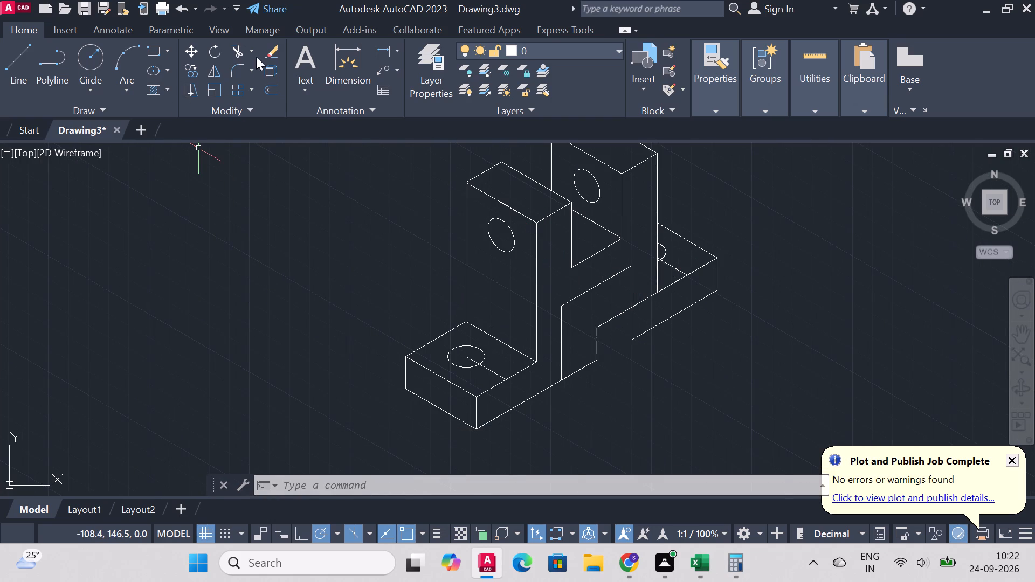
pyautogui.click(244, 57)
pyautogui.click(609, 323)
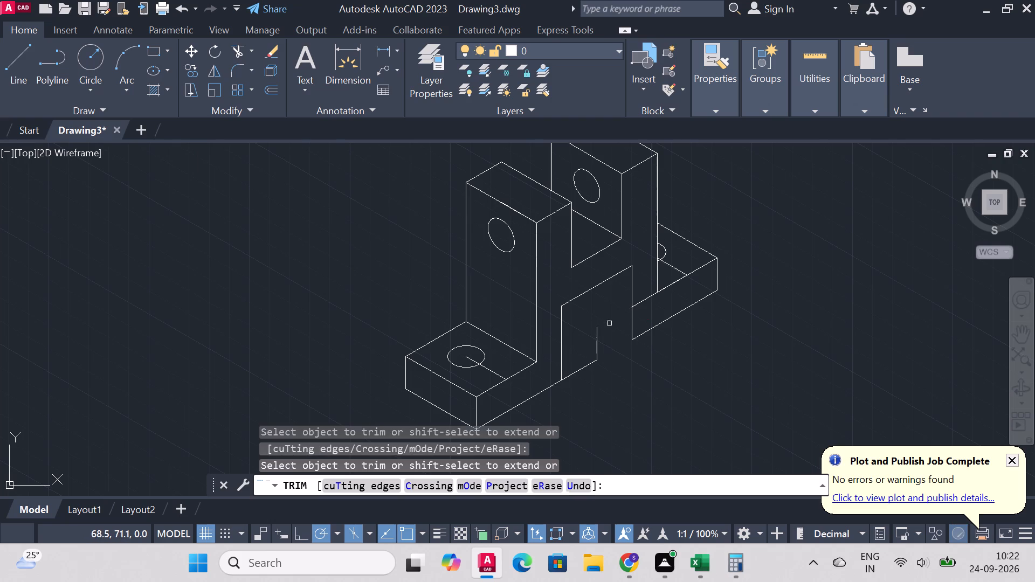
pyautogui.click(596, 343)
pyautogui.click(594, 363)
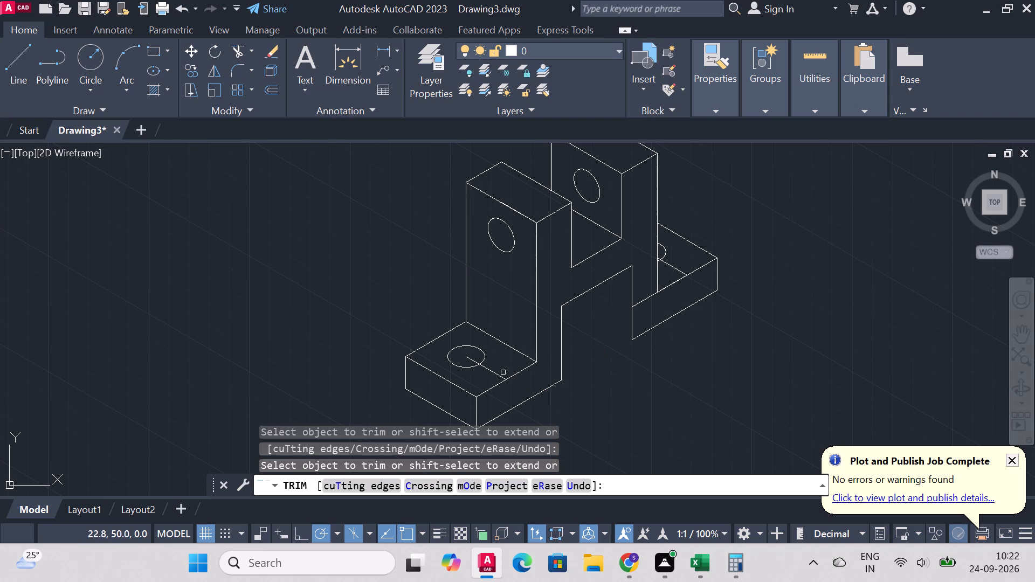
# Trim away the construction line running from the front base hole's centre to the base edge.
pyautogui.click(489, 372)
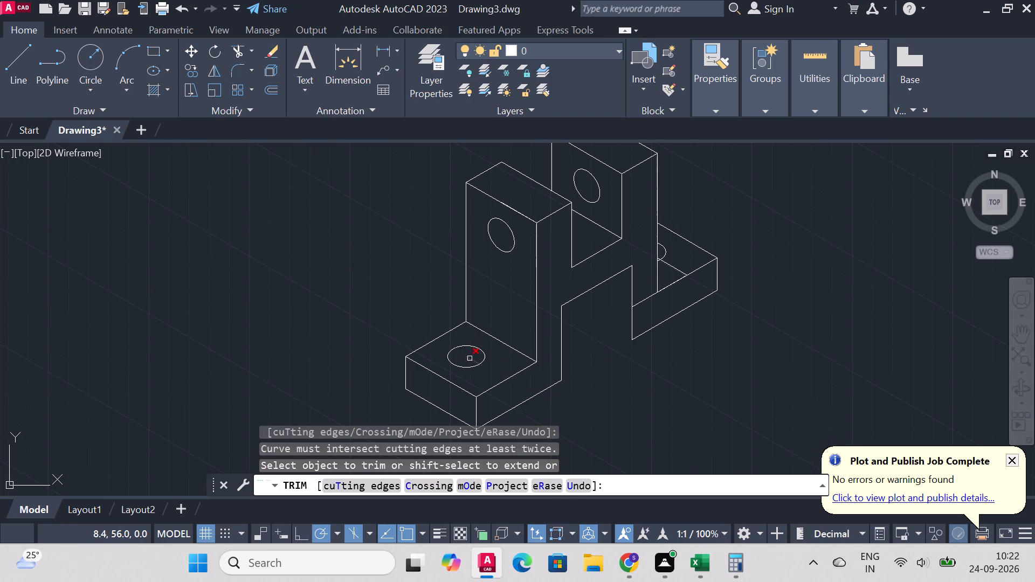
pyautogui.click(471, 359)
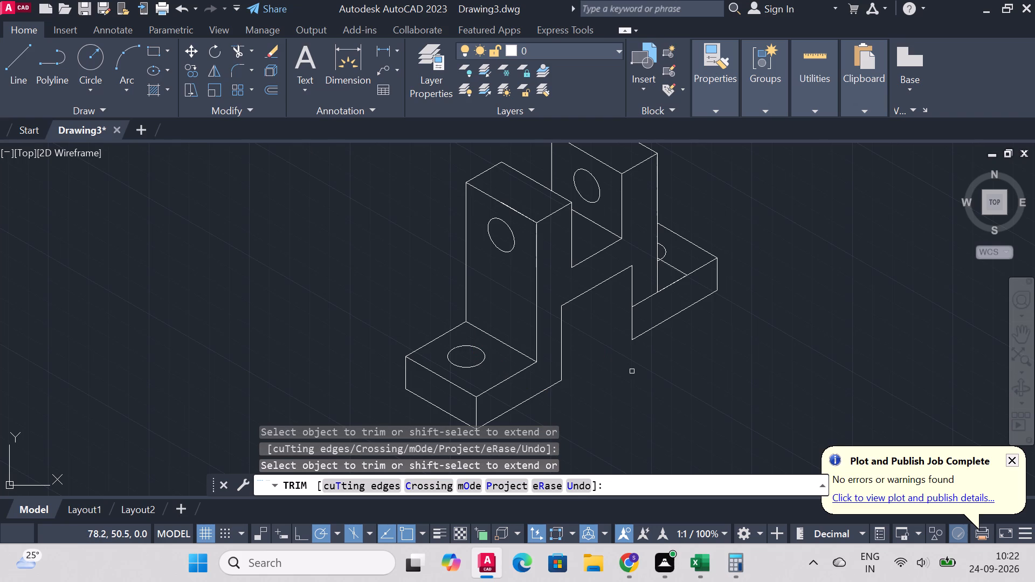
pyautogui.rightClick(851, 372)
pyautogui.click(913, 136)
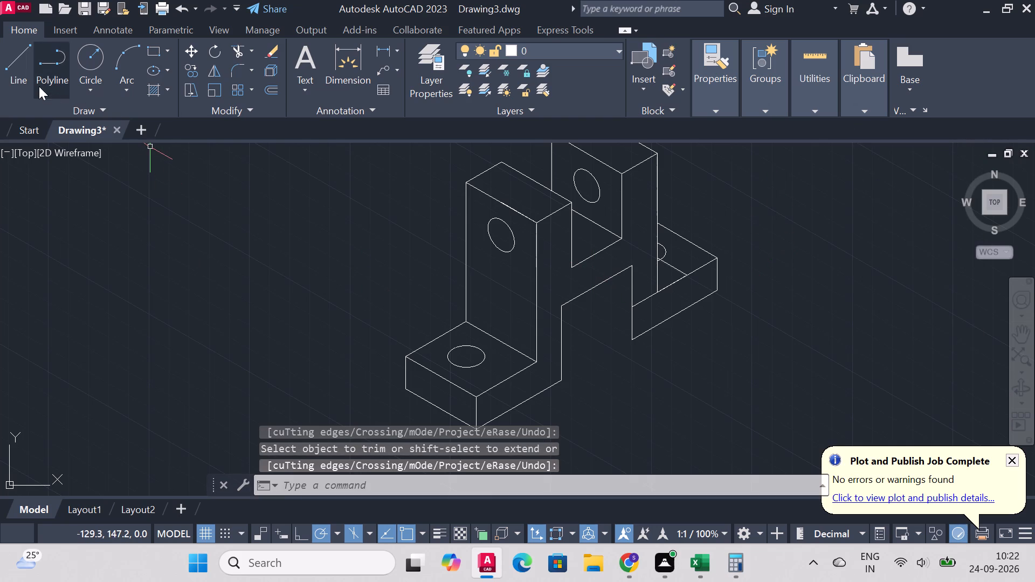
# Dimension the base's overall length along its bottom front edge, placing the aligned dimension below the block.
pyautogui.click(336, 56)
pyautogui.scroll(-2, 726, 351)
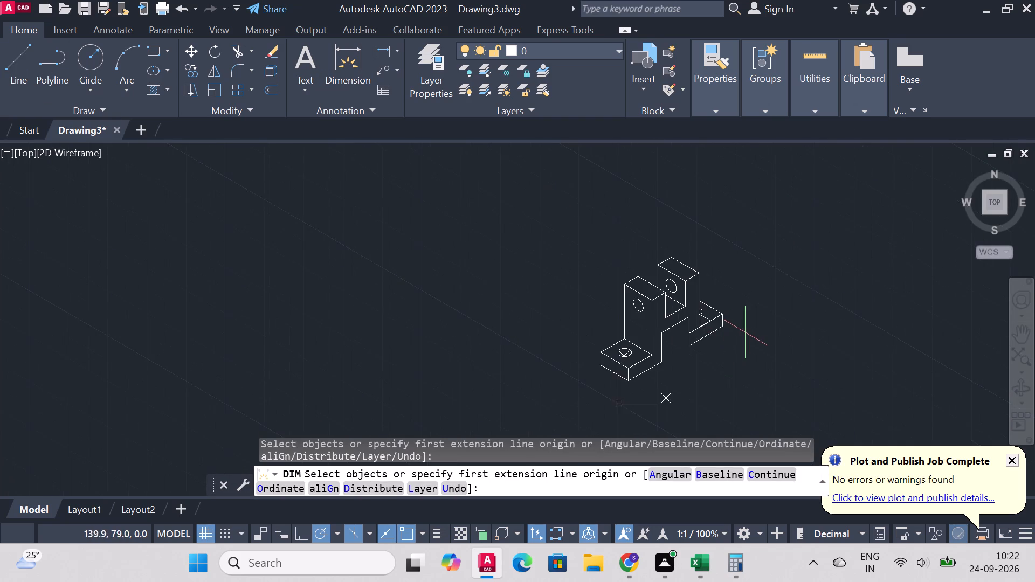
pyautogui.scroll(2, 748, 332)
pyautogui.scroll(-2, 748, 332)
pyautogui.scroll(2, 733, 372)
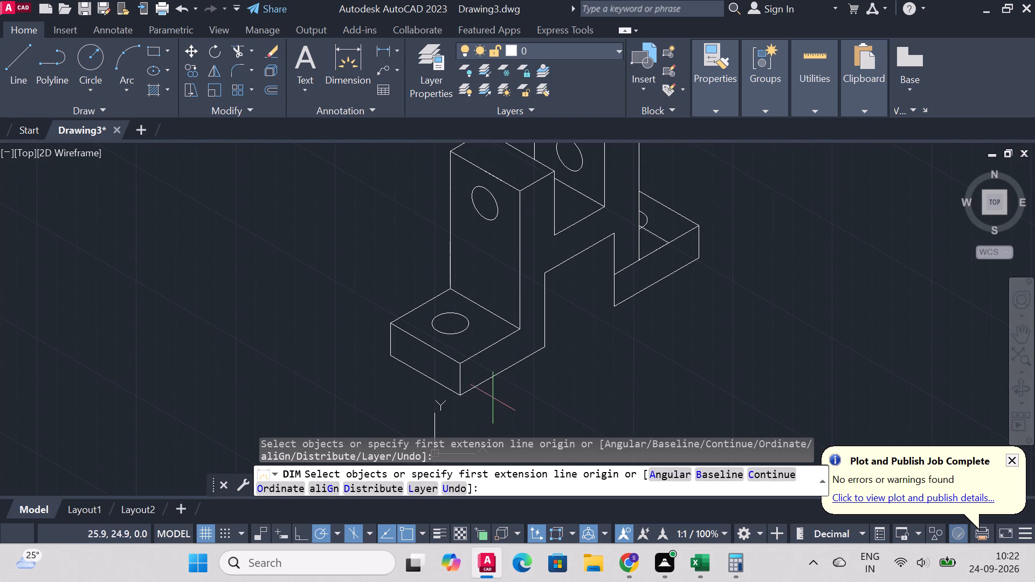
pyautogui.click(464, 393)
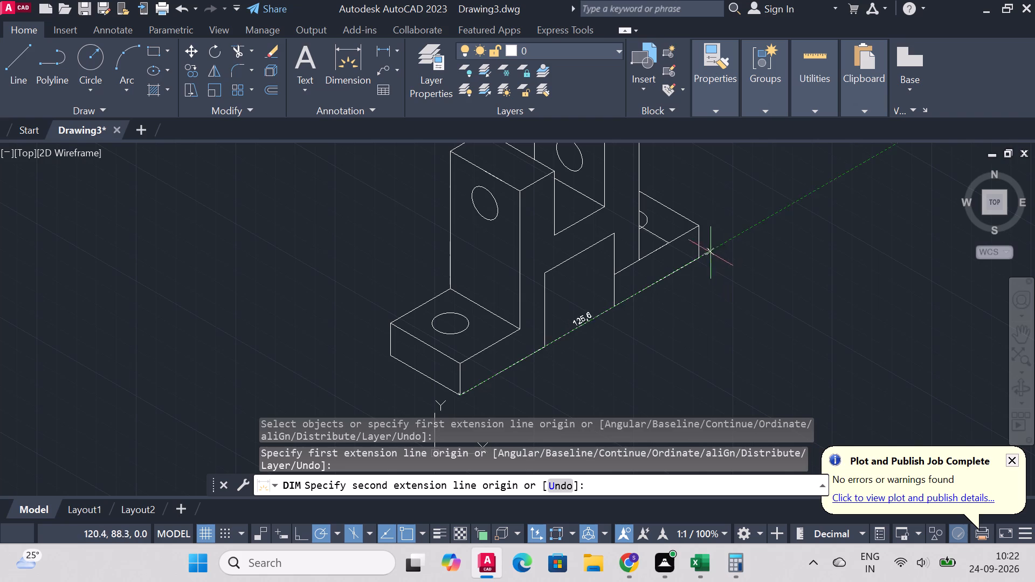
pyautogui.click(700, 259)
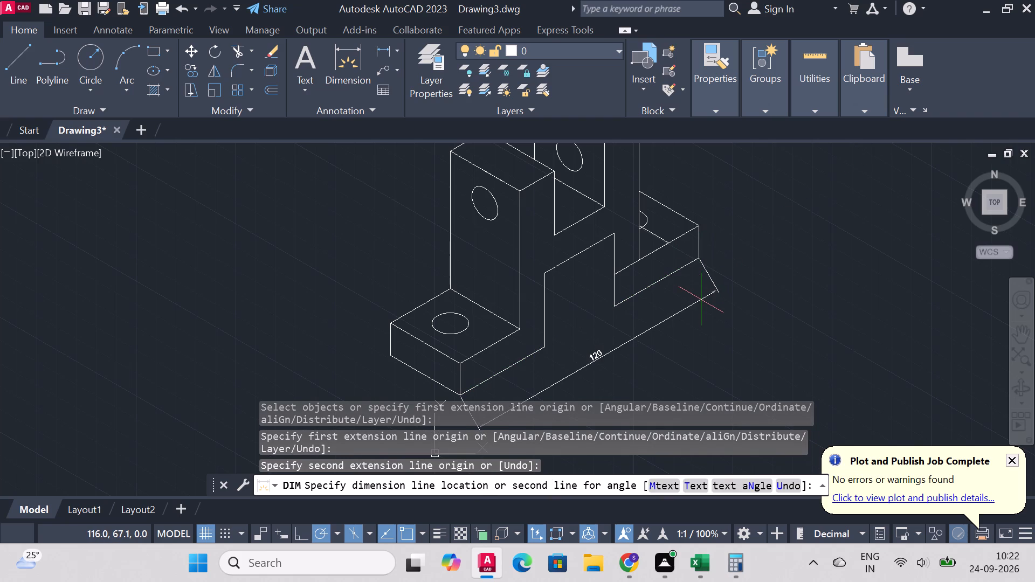
pyautogui.click(703, 307)
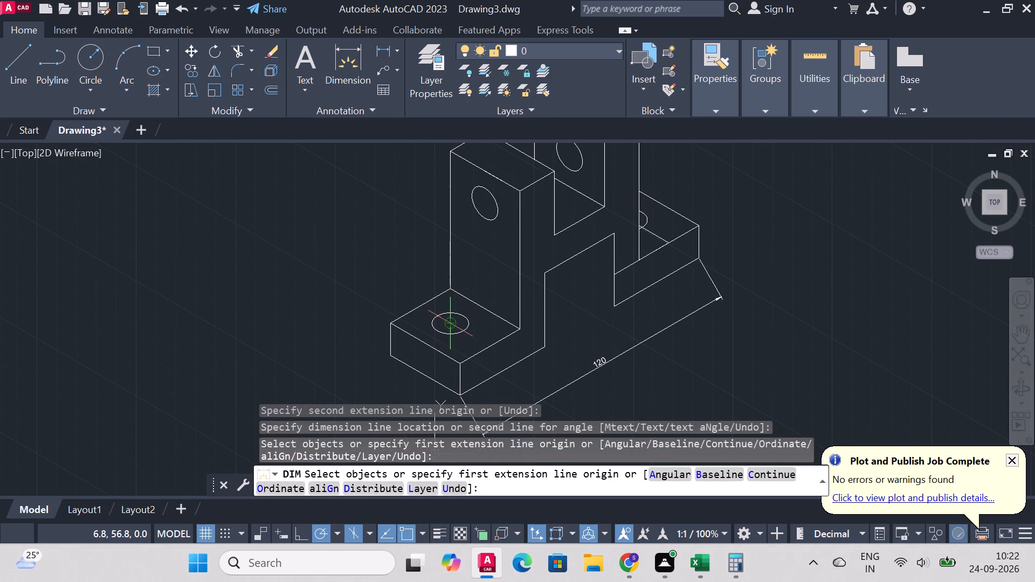
# Add a 90 mm dimension from the front base hole's centre along the 30° direction, placed inside the overall length dimension.
pyautogui.click(455, 323)
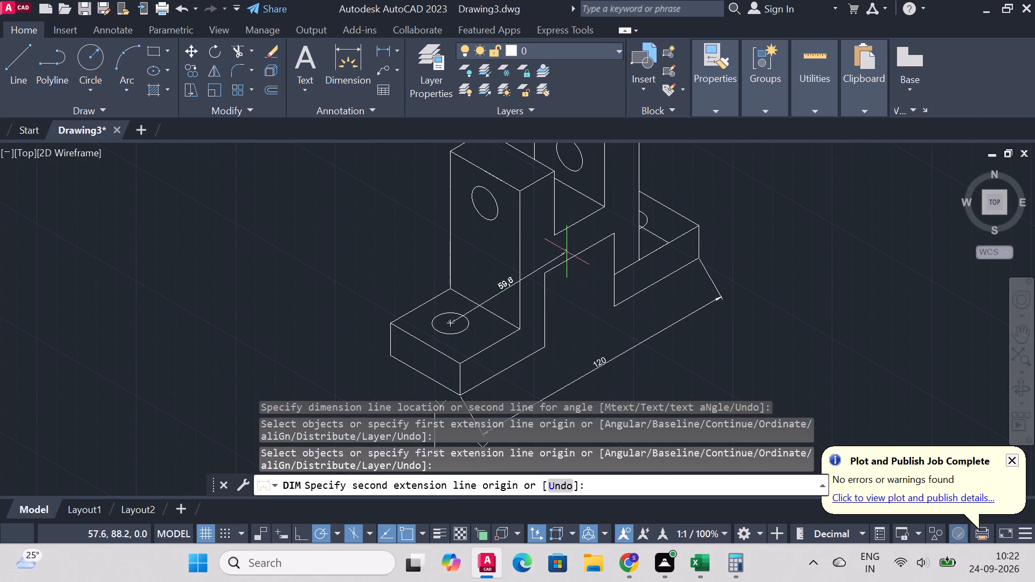
pyautogui.write('90')
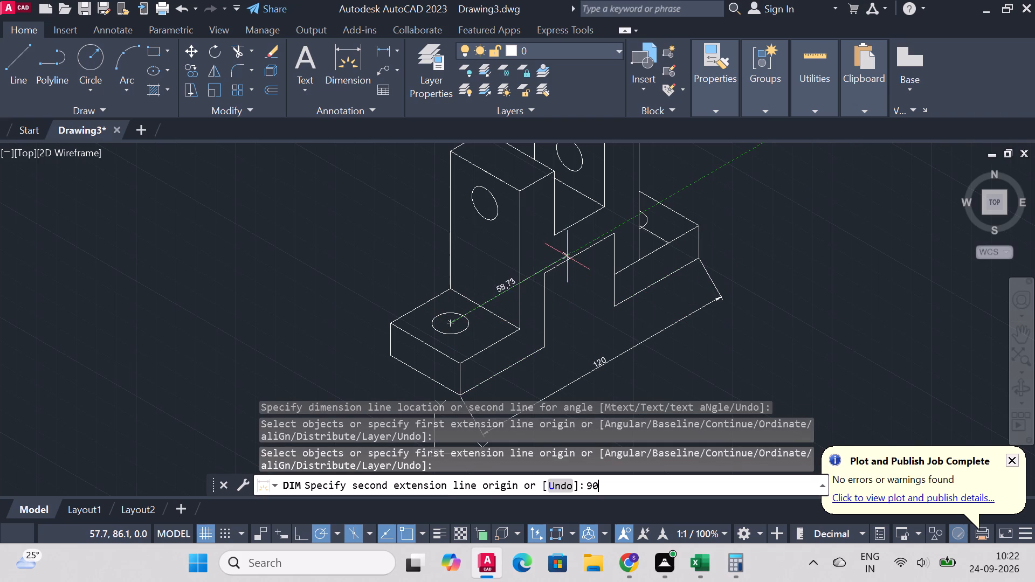
pyautogui.press('Return')
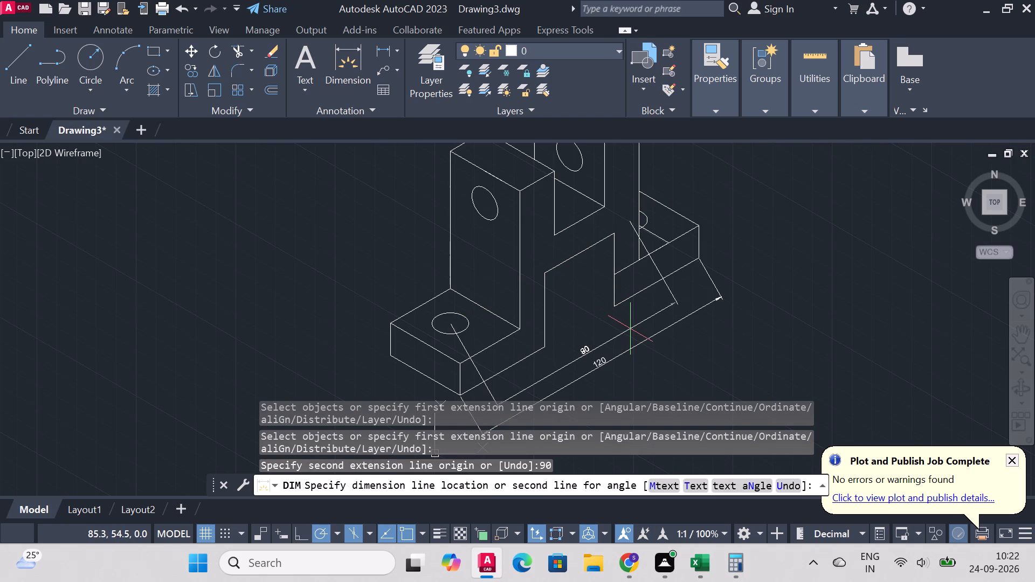
pyautogui.click(630, 329)
# Dimension the lower opening's width between its two bottom corners, placing the dimension just inside the 90 mm one.
pyautogui.scroll(1, 637, 314)
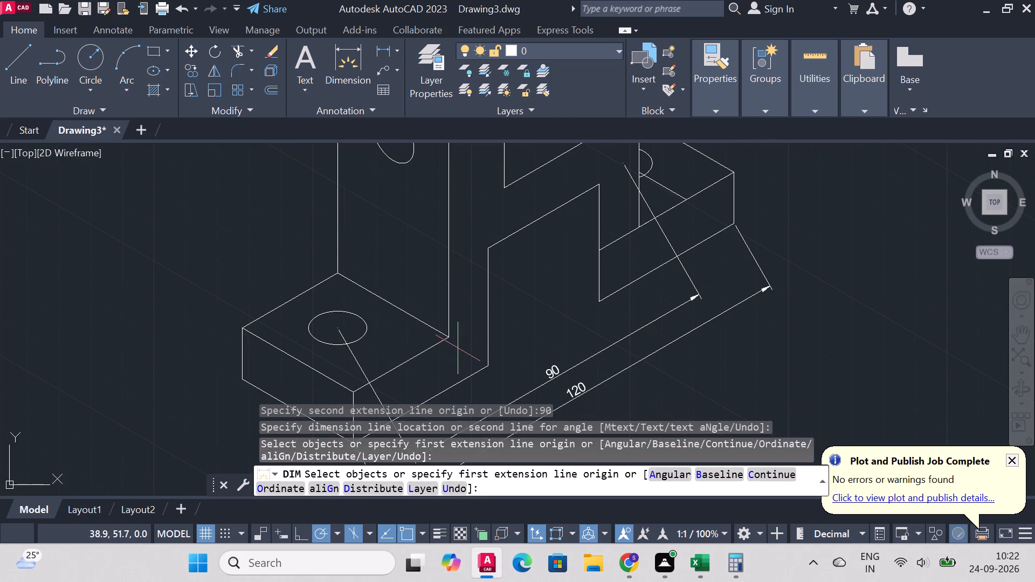
pyautogui.click(488, 365)
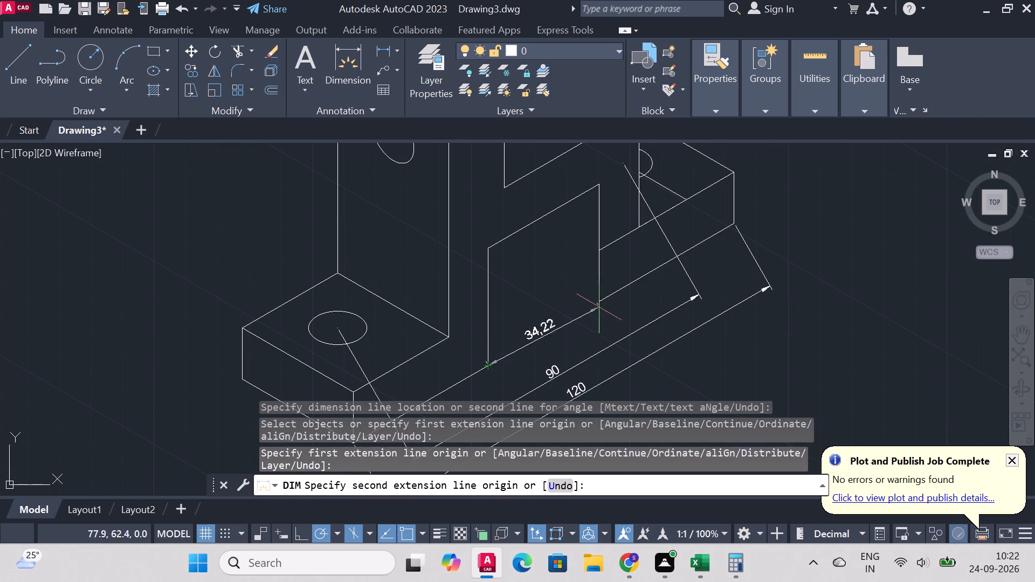
pyautogui.click(594, 302)
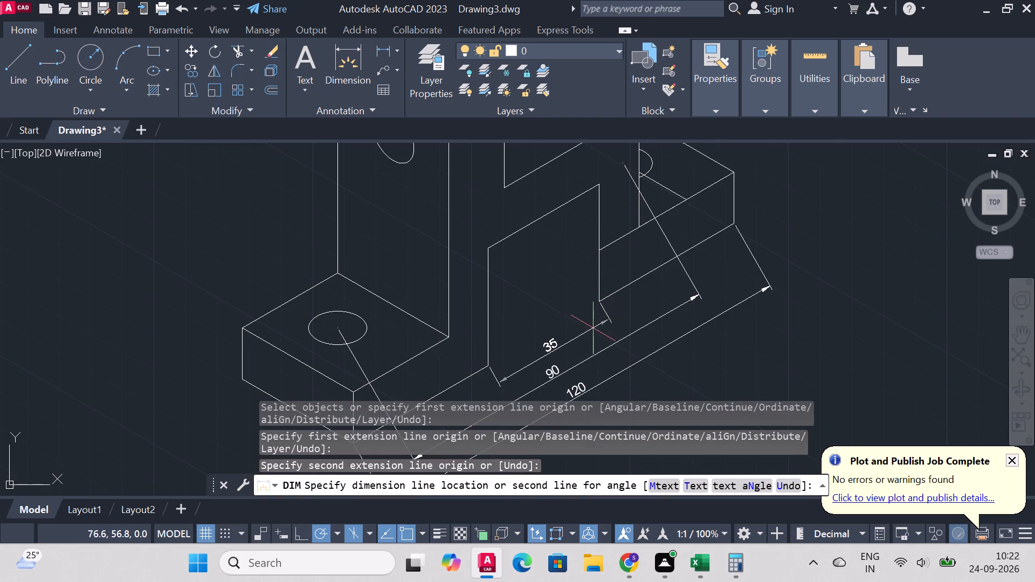
pyautogui.click(593, 328)
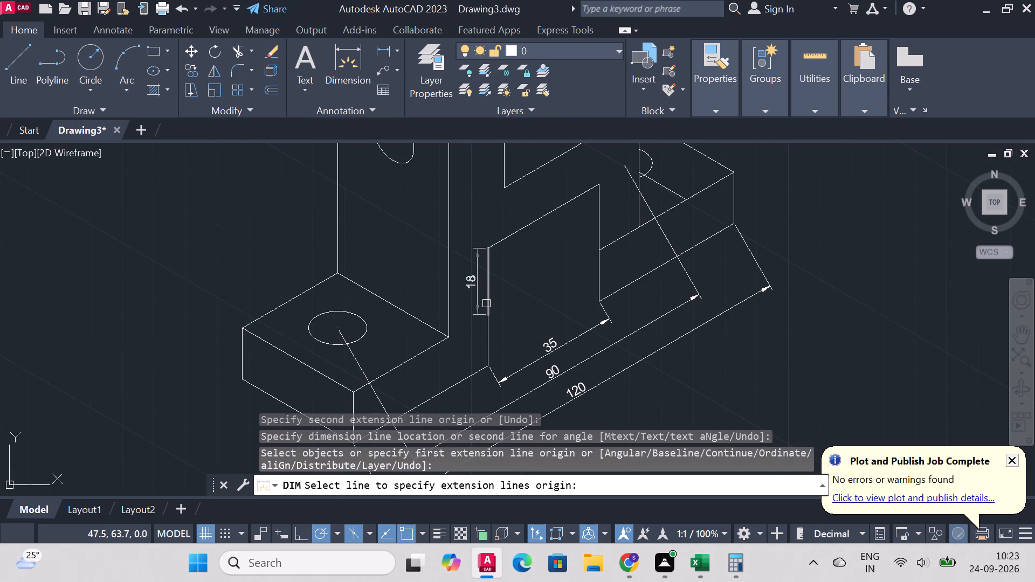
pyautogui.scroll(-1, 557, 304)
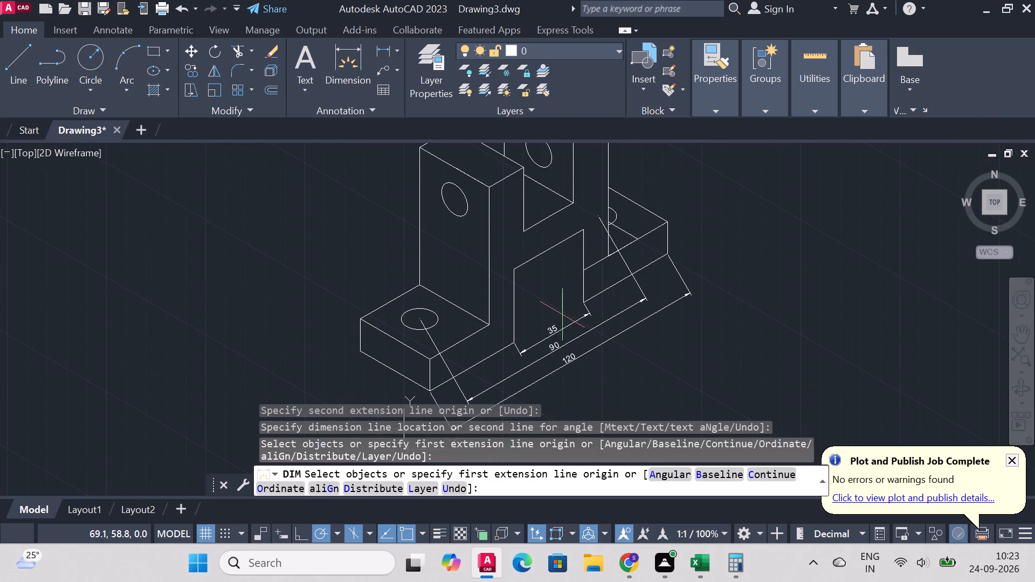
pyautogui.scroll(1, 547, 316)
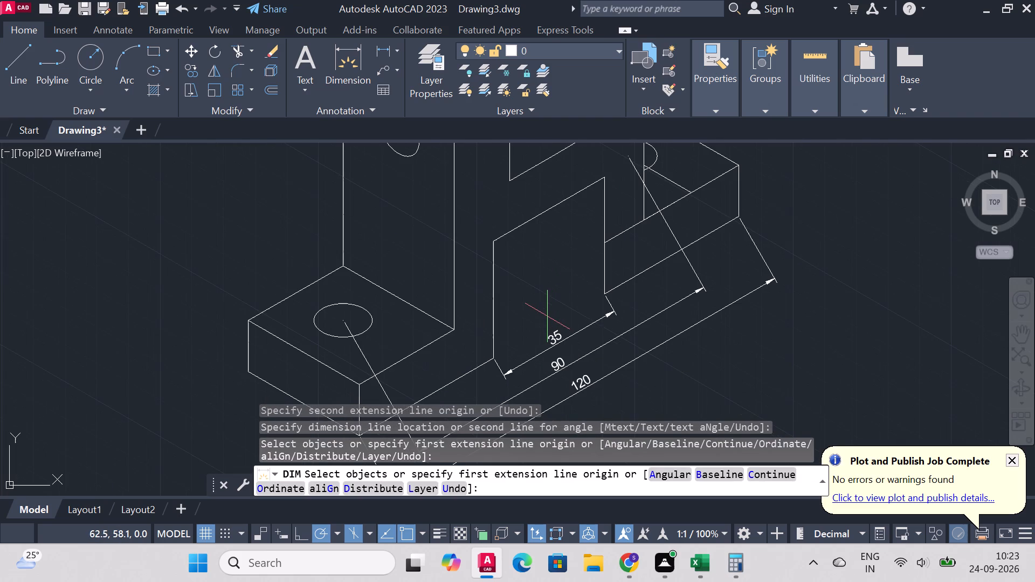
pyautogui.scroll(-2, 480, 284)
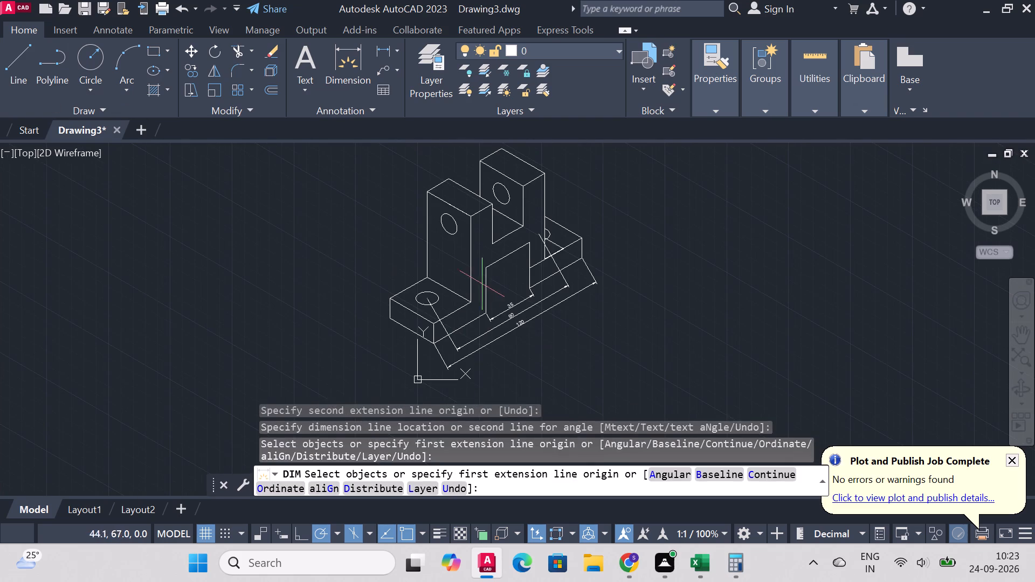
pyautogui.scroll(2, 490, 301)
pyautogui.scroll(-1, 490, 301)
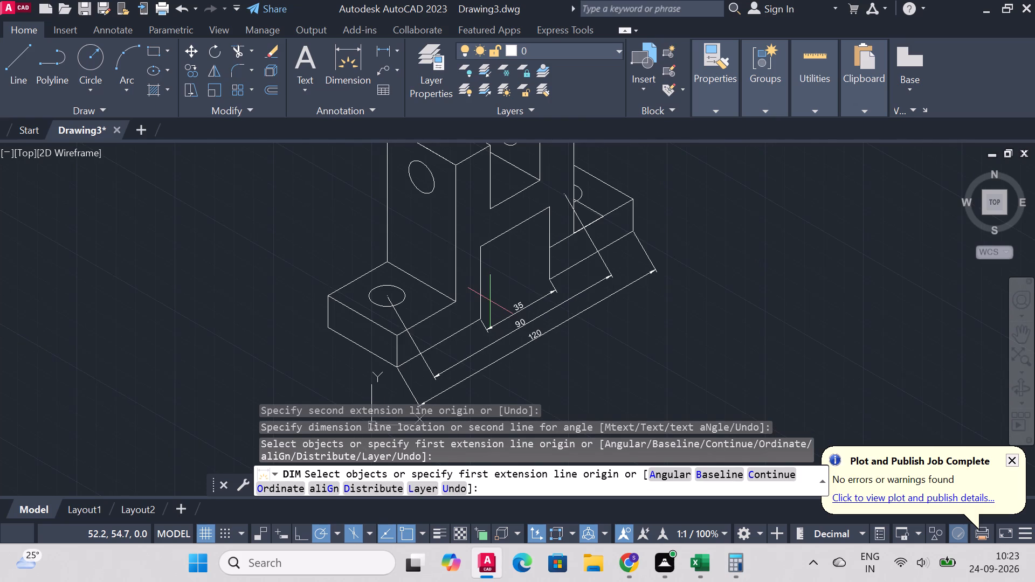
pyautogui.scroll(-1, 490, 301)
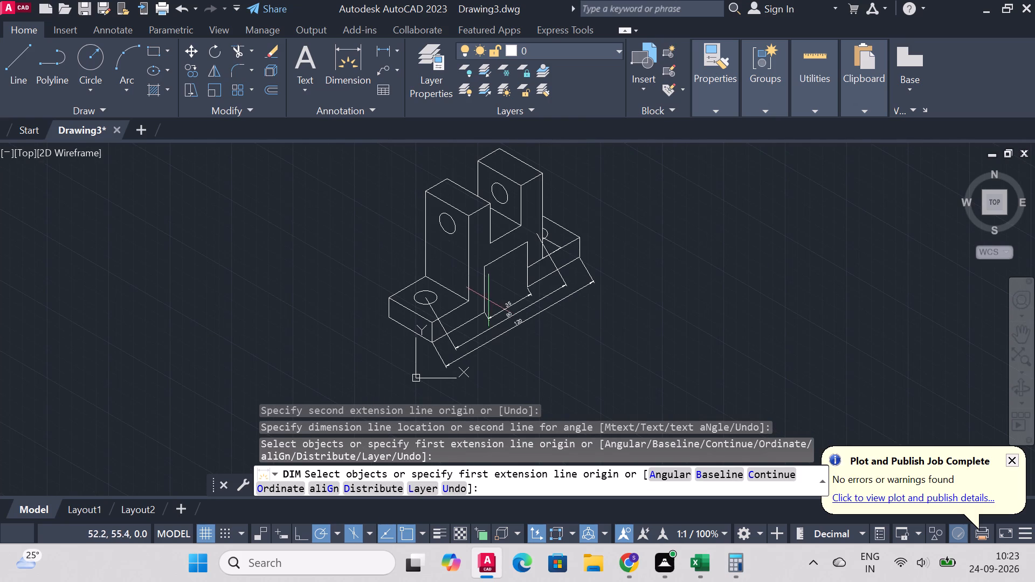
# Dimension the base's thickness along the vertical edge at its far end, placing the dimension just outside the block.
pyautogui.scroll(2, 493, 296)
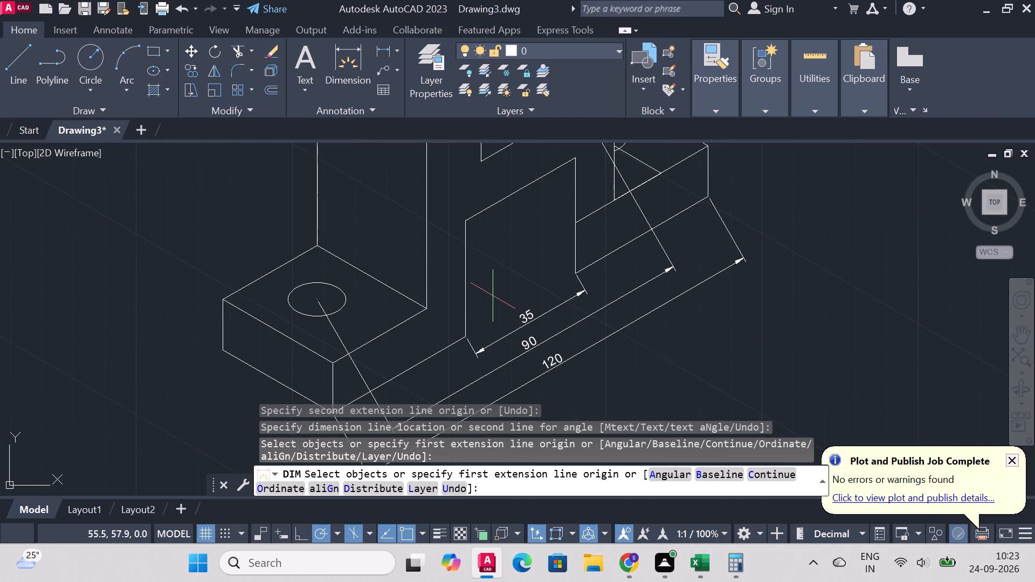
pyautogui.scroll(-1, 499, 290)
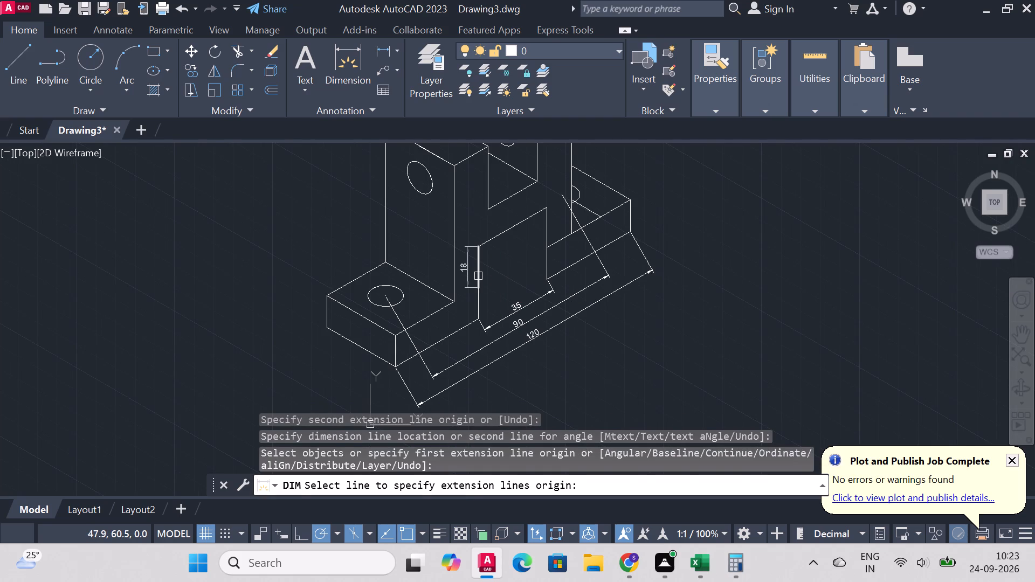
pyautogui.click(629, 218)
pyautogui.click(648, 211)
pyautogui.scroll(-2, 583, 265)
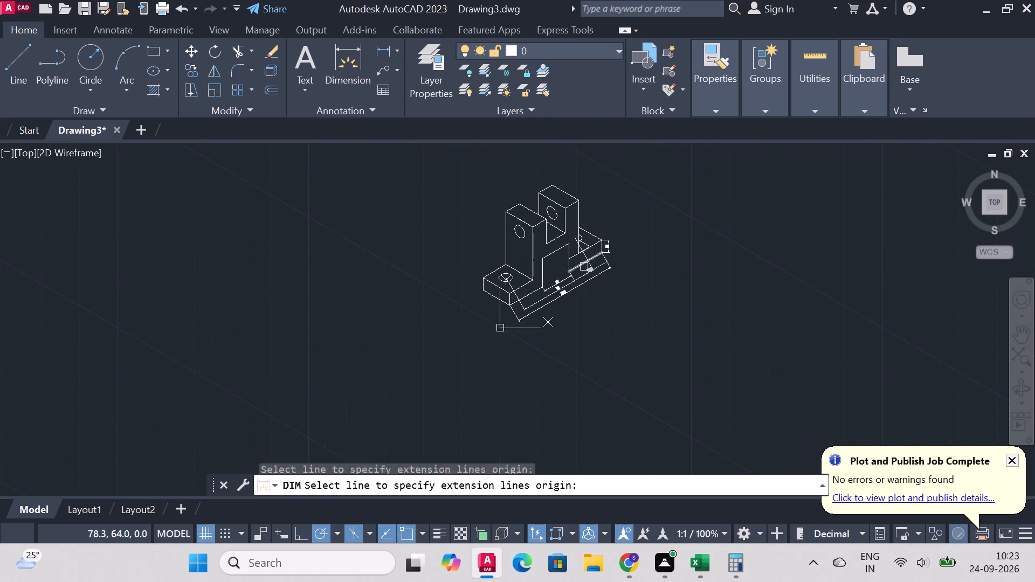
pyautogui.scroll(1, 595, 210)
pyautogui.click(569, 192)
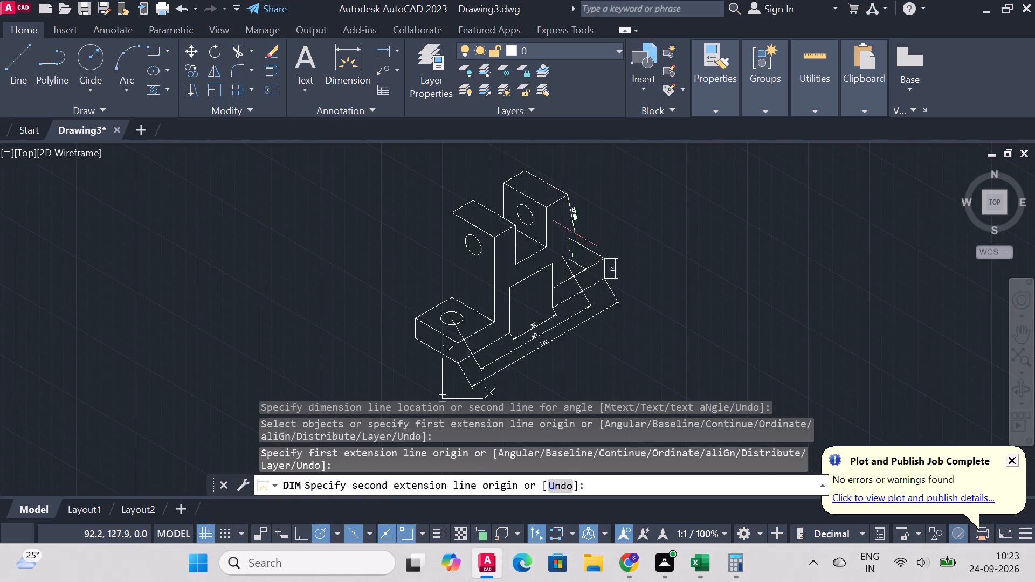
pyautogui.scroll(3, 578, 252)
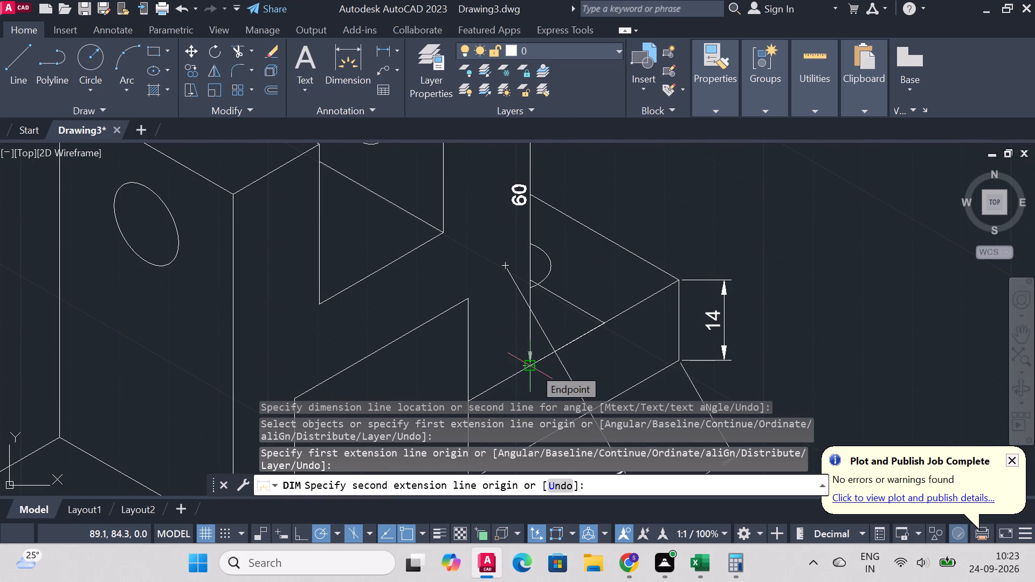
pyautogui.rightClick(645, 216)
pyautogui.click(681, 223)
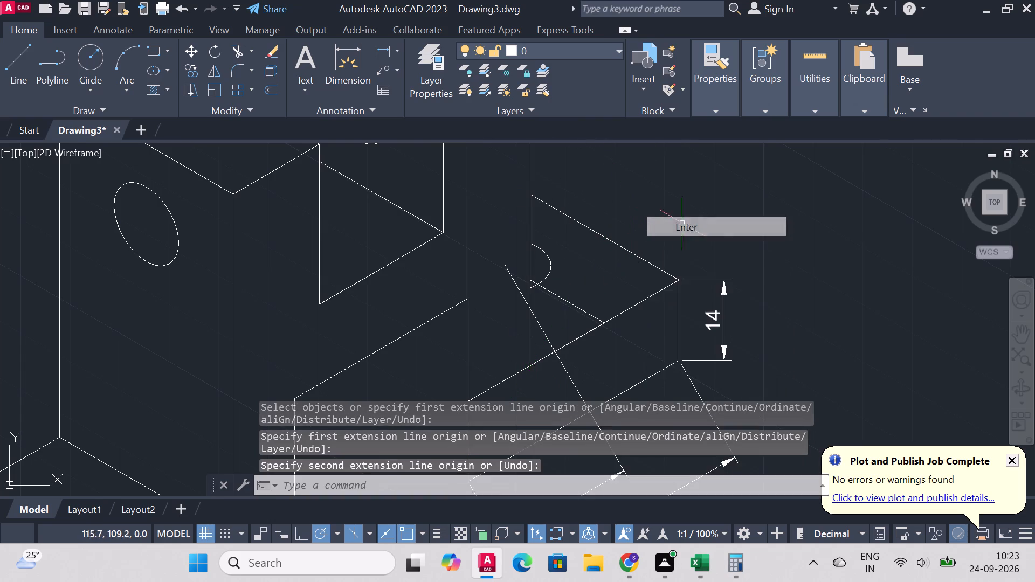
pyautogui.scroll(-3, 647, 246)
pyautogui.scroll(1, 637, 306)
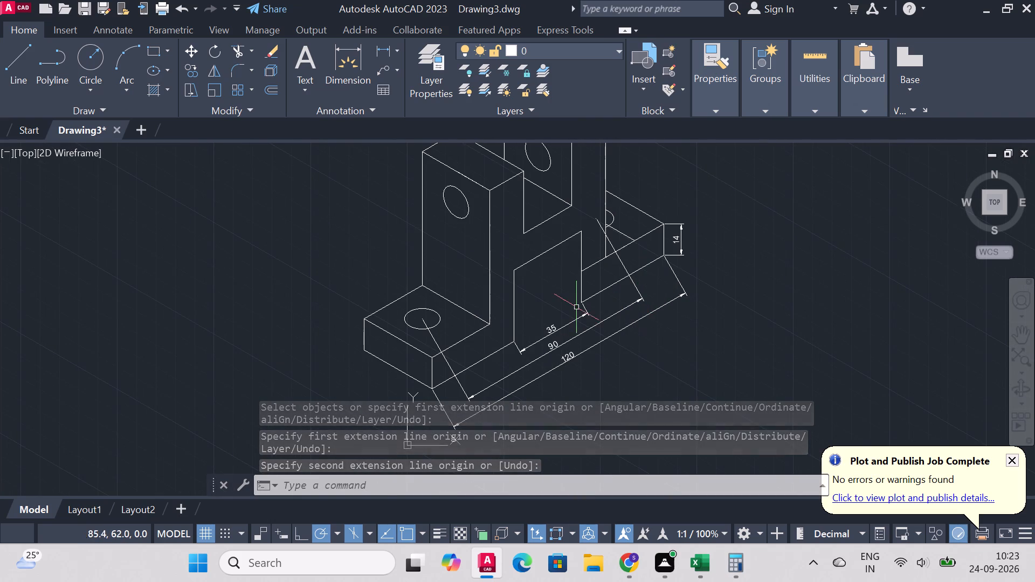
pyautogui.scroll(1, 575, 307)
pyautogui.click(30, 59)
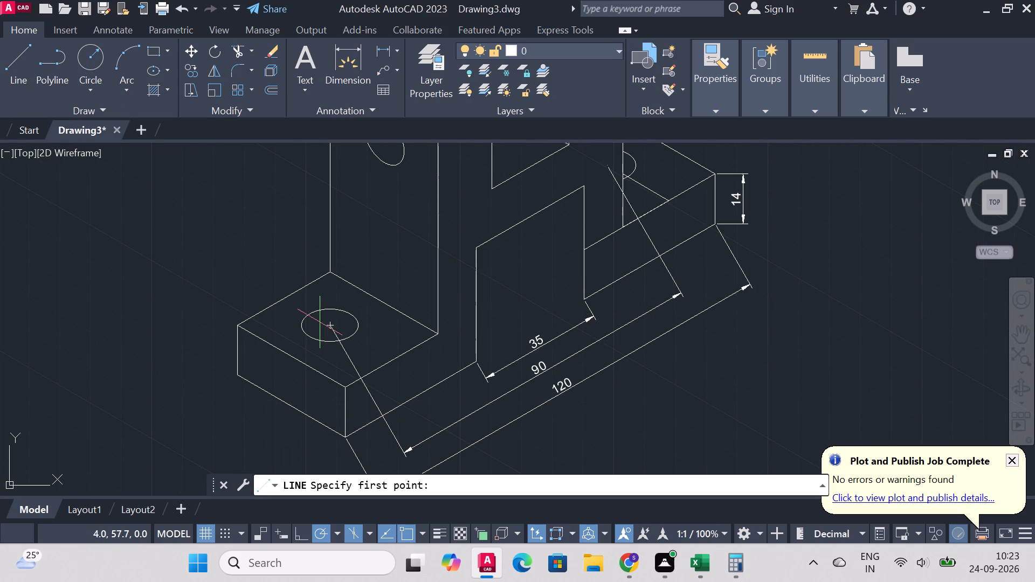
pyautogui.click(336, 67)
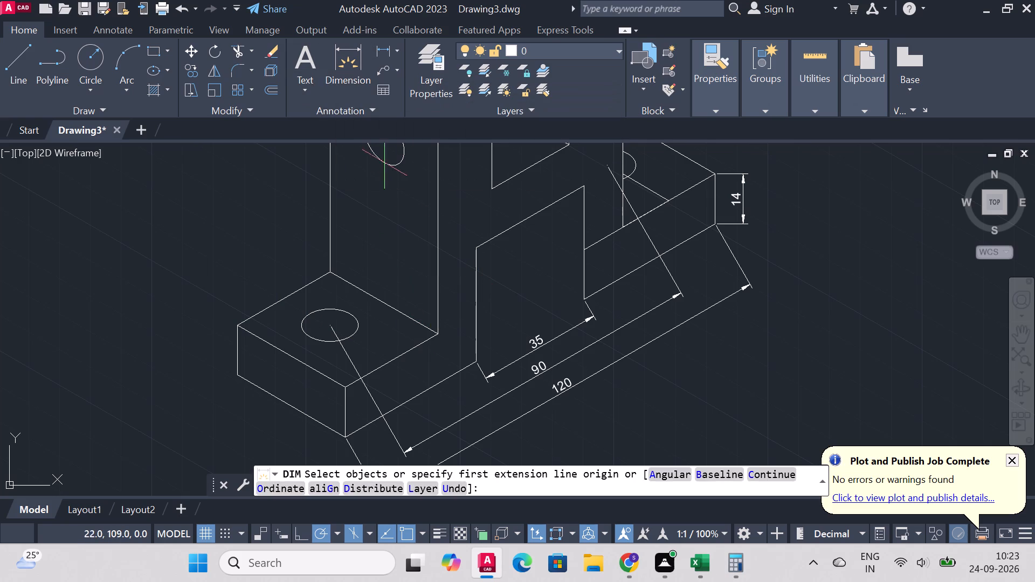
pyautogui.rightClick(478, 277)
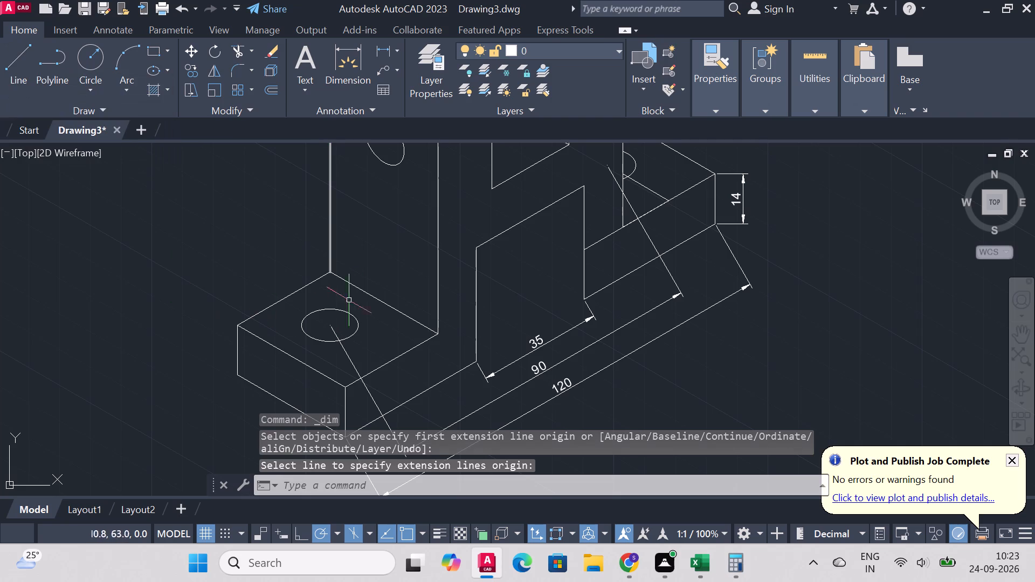
# Delete the 35, 90 and 120 mm dimensions below the block and the 14 mm base thickness dimension.
pyautogui.scroll(-2, 414, 268)
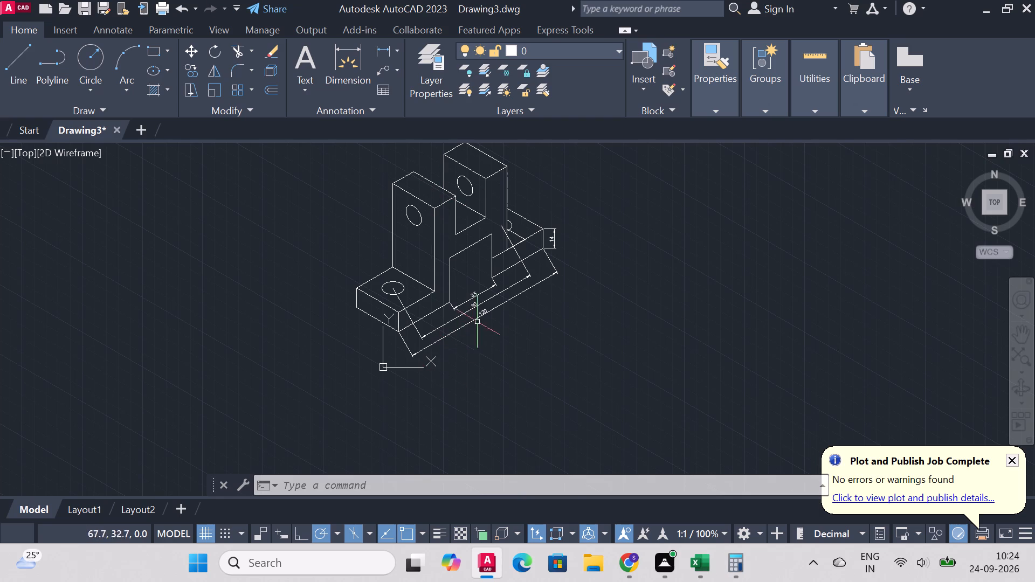
pyautogui.moveTo(515, 324); pyautogui.dragTo(471, 277)
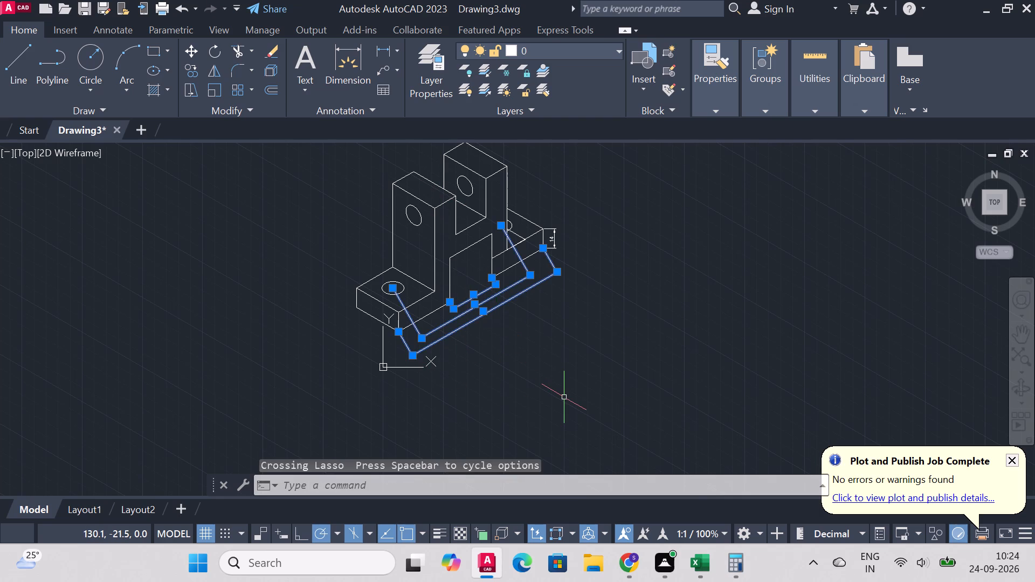
pyautogui.press('Delete')
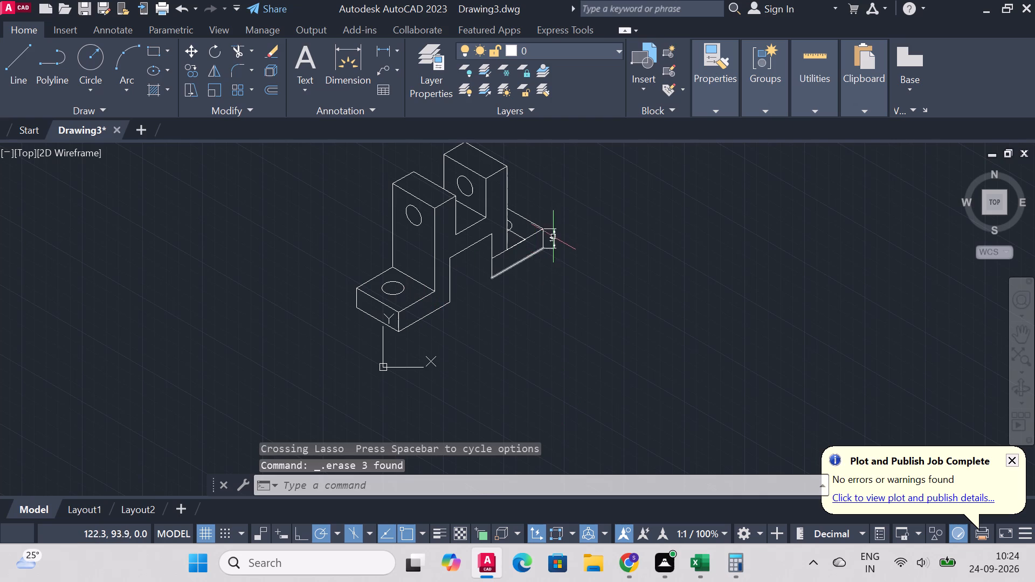
pyautogui.click(553, 236)
pyautogui.press('Delete')
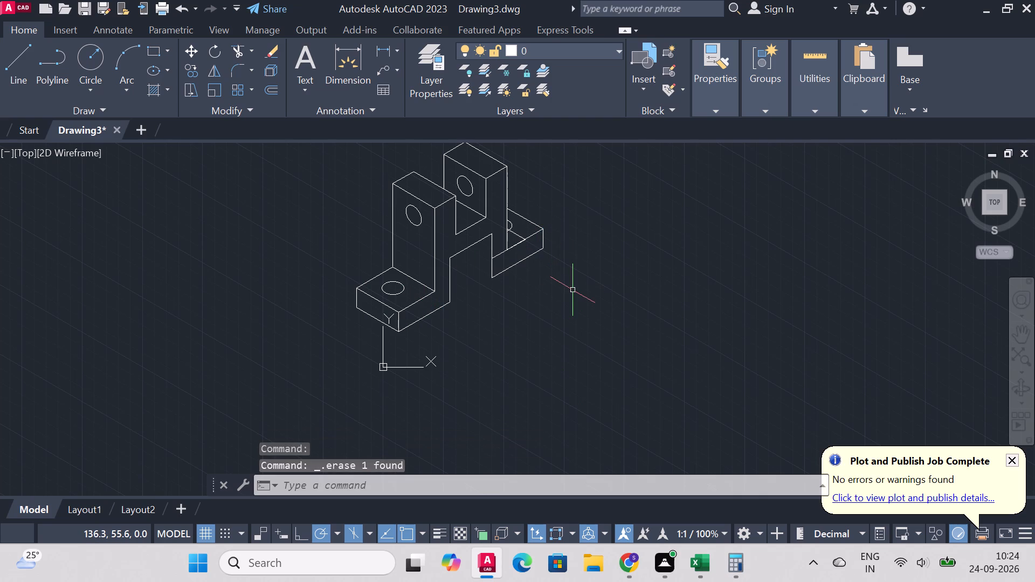
# Draw a line 18 mm down from the lower opening's top front corner, continuing 35 mm at 30° to the opening's opposite edge.
pyautogui.scroll(1, 568, 340)
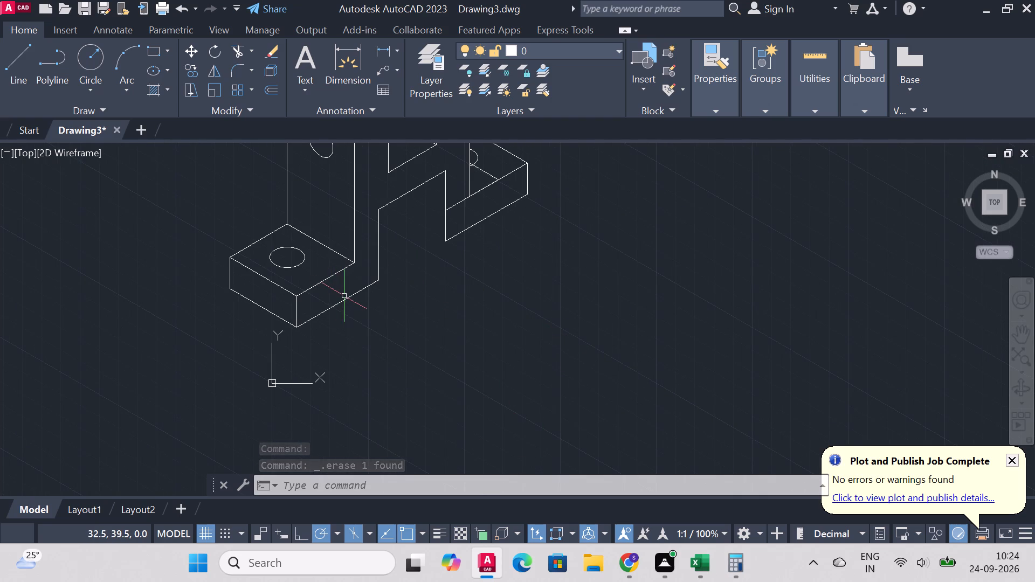
pyautogui.scroll(-1, 443, 281)
pyautogui.scroll(2, 394, 276)
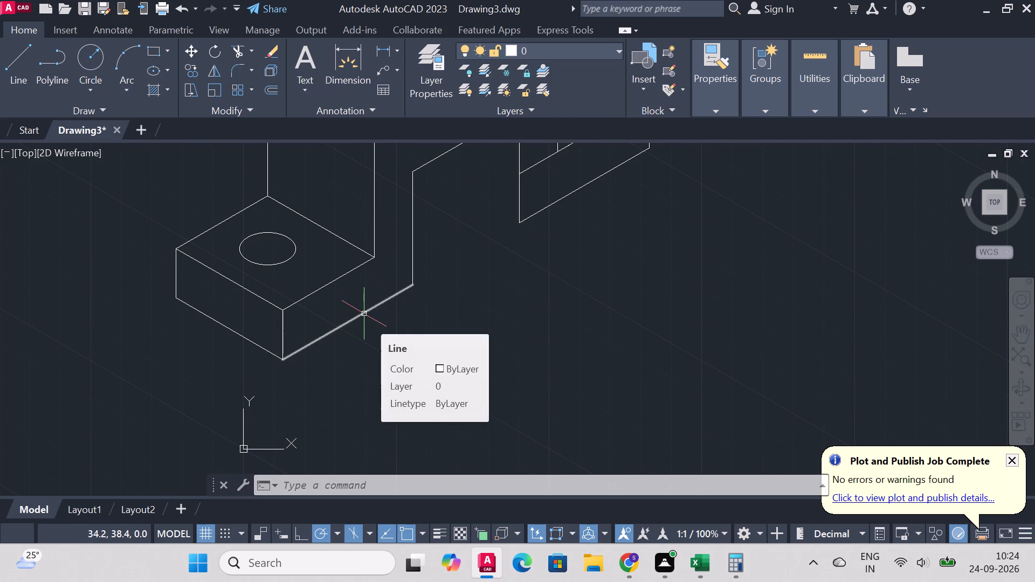
pyautogui.scroll(-2, 470, 299)
pyautogui.scroll(2, 445, 292)
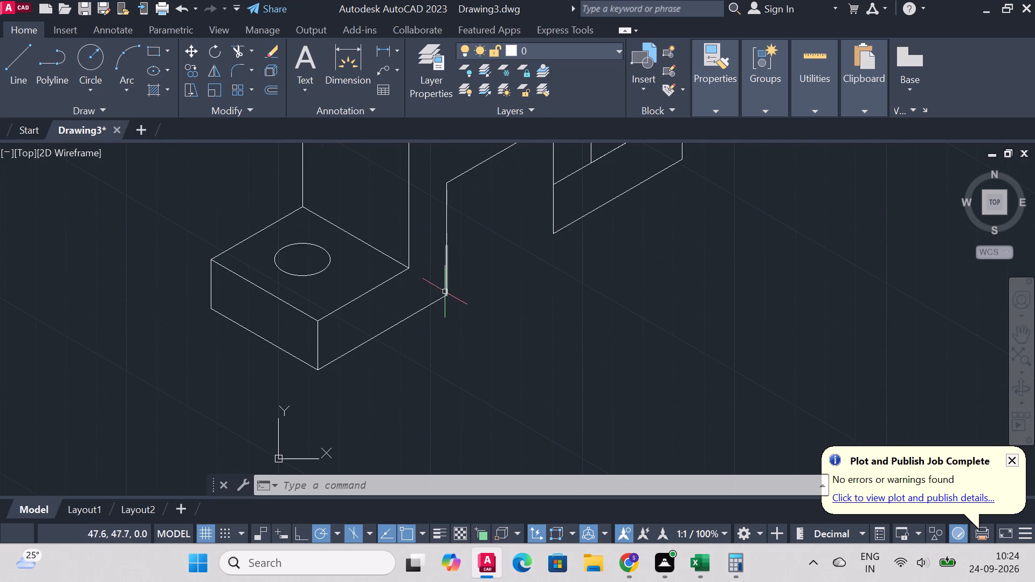
pyautogui.click(29, 64)
pyautogui.scroll(-2, 419, 191)
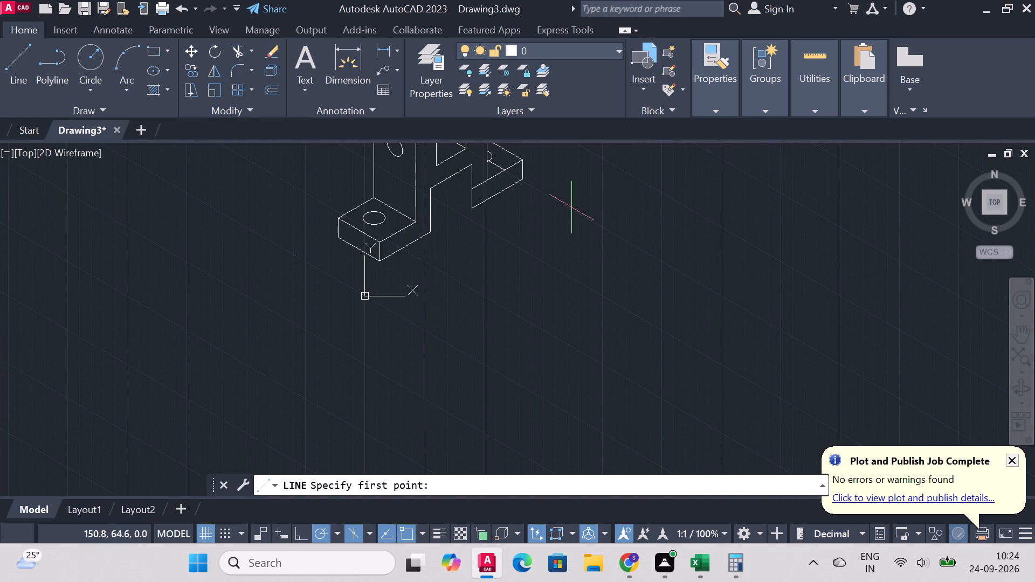
pyautogui.scroll(3, 466, 201)
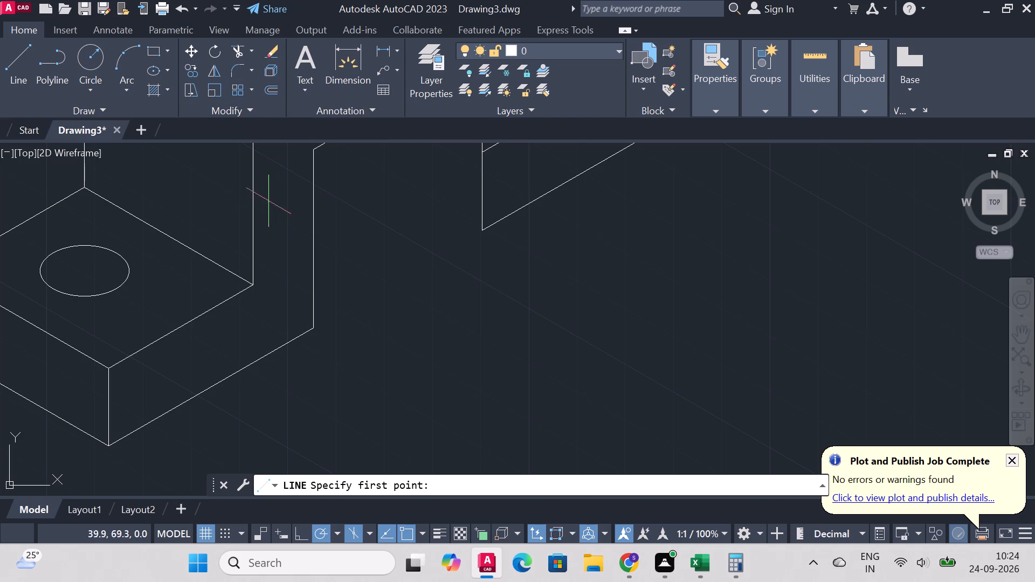
pyautogui.scroll(-1, 363, 238)
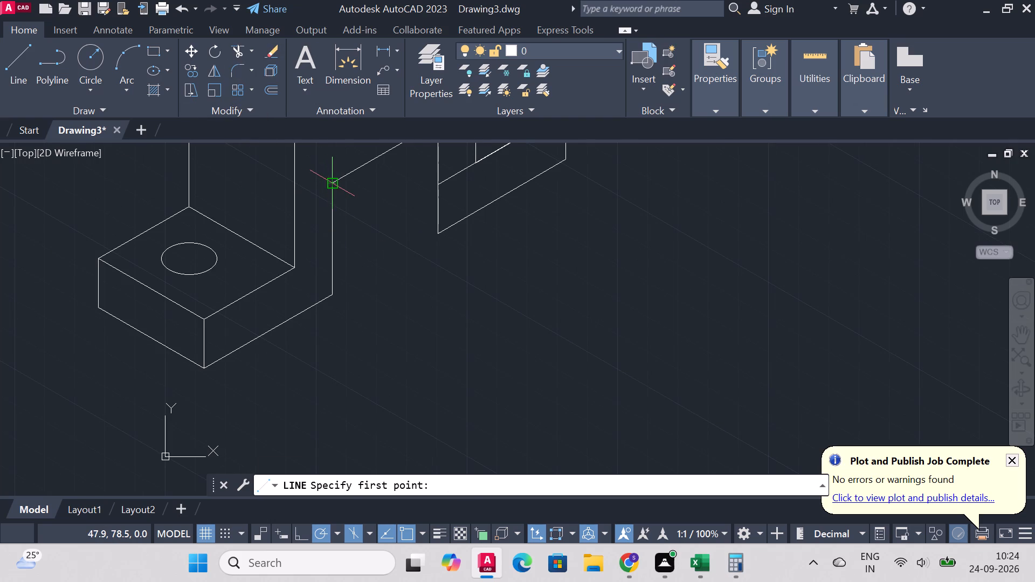
pyautogui.click(330, 183)
pyautogui.write('18')
pyautogui.press('Return')
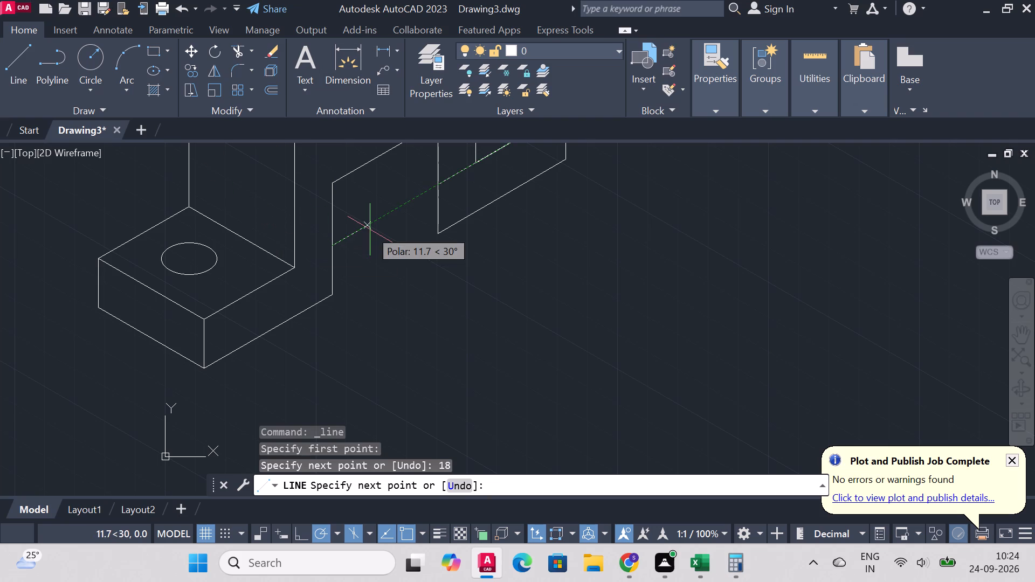
pyautogui.click(437, 191)
pyautogui.rightClick(437, 191)
pyautogui.click(495, 204)
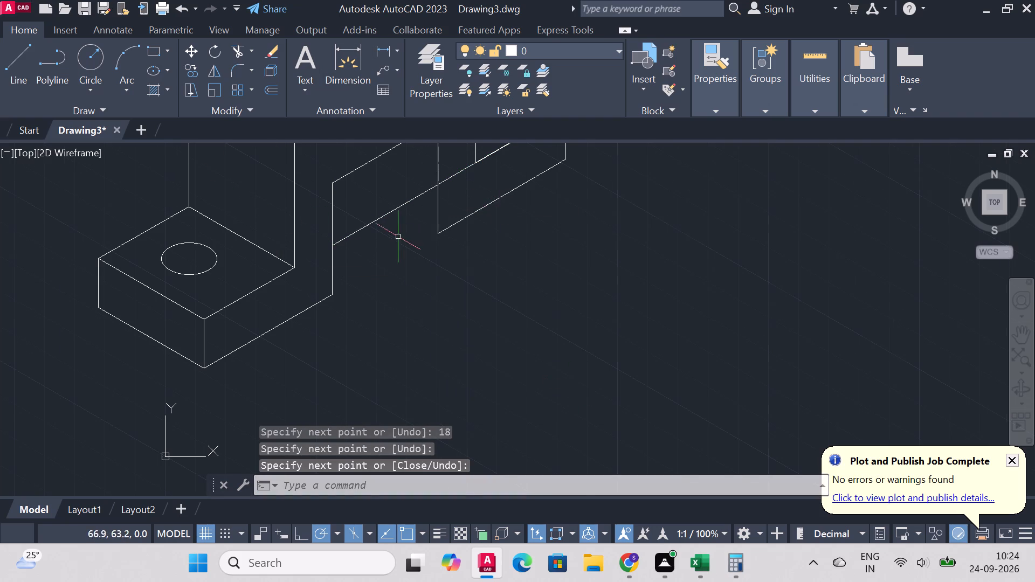
# Trim away the front upright's vertical edges and all lines of the base's front end up to the opening, including its hole.
pyautogui.scroll(-3, 398, 237)
pyautogui.scroll(3, 406, 228)
pyautogui.scroll(-2, 362, 235)
pyautogui.scroll(2, 364, 229)
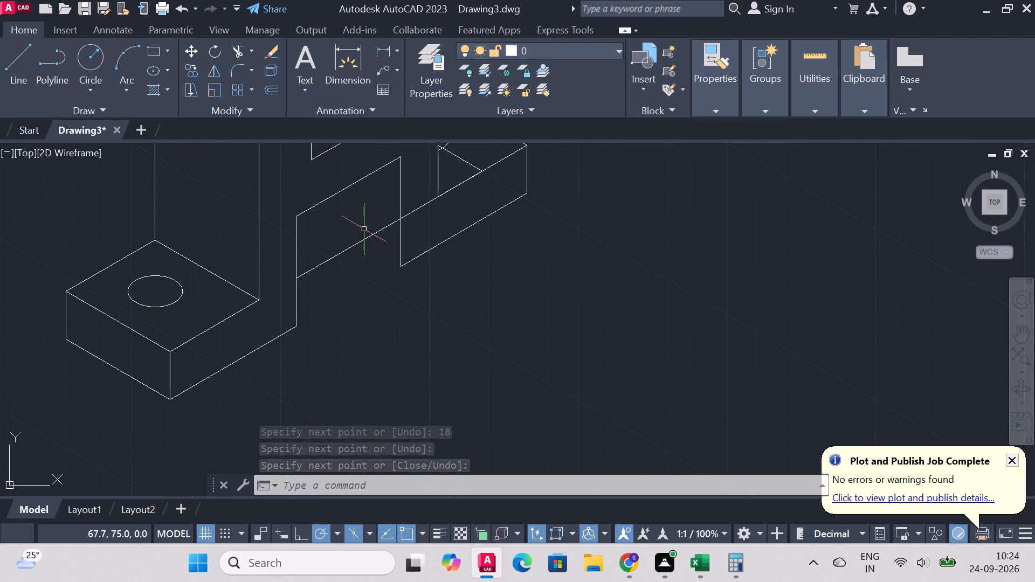
pyautogui.click(240, 53)
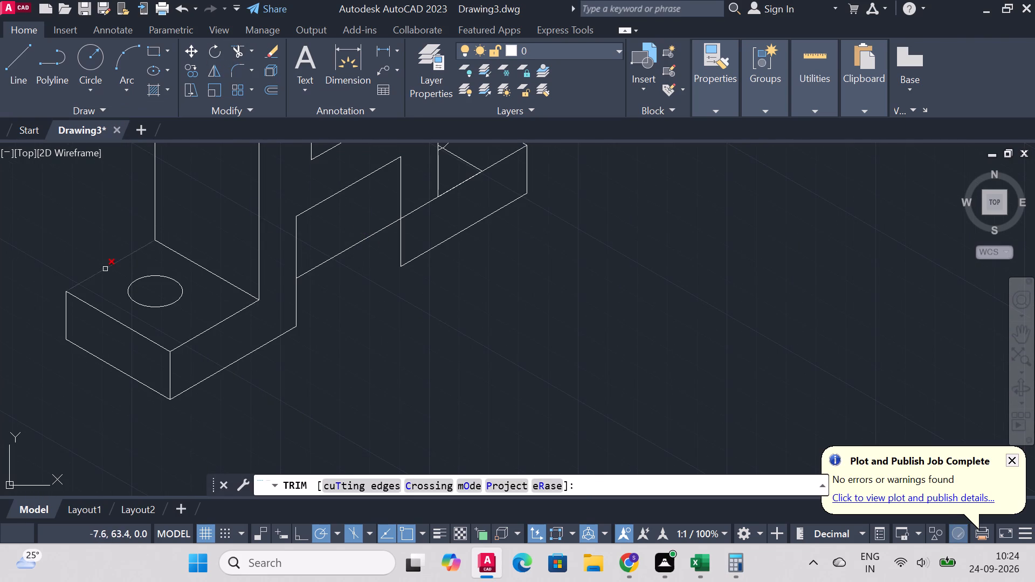
pyautogui.click(105, 269)
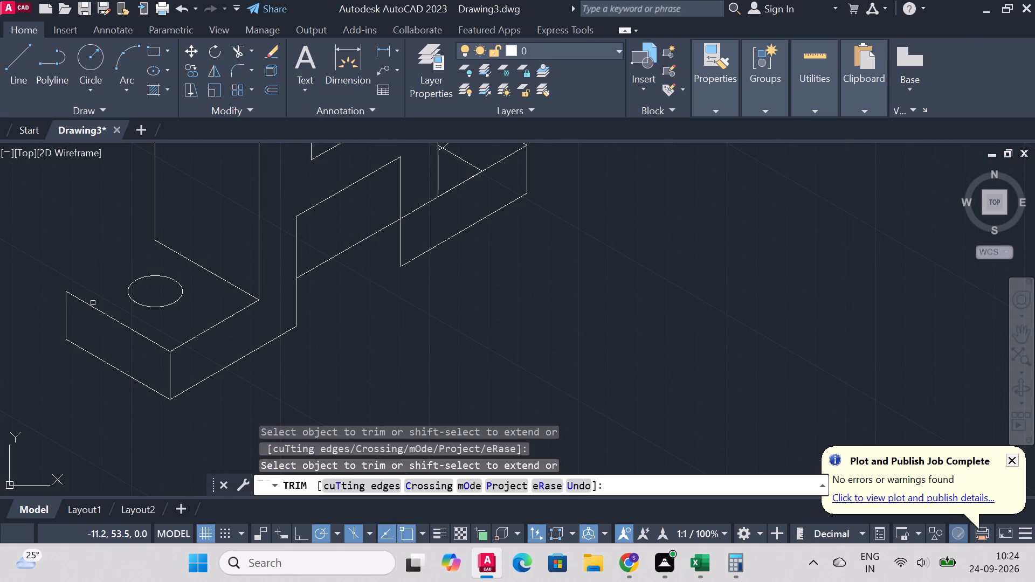
pyautogui.hotkey('ctrl', 'z')
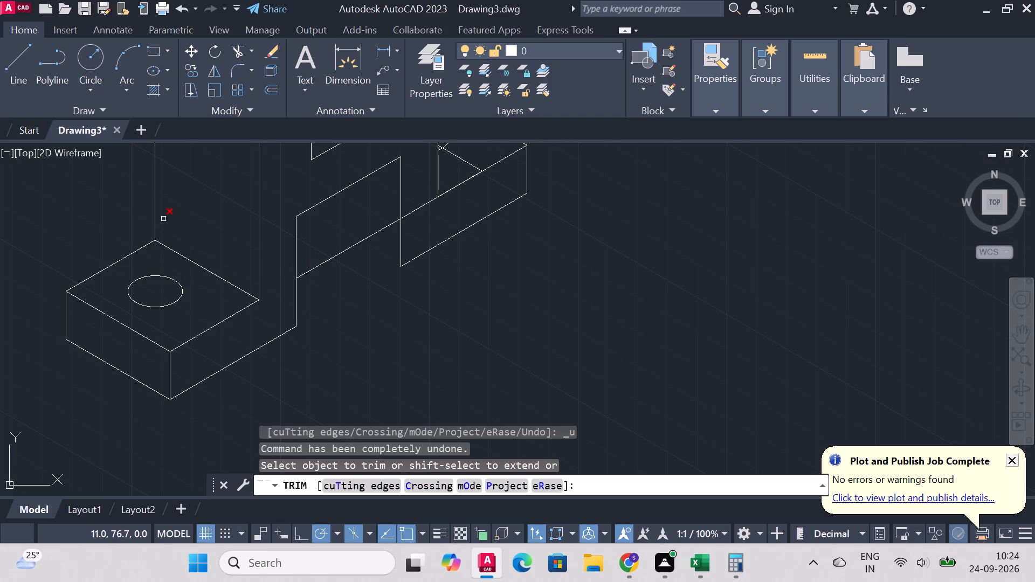
pyautogui.moveTo(136, 191); pyautogui.dragTo(295, 254)
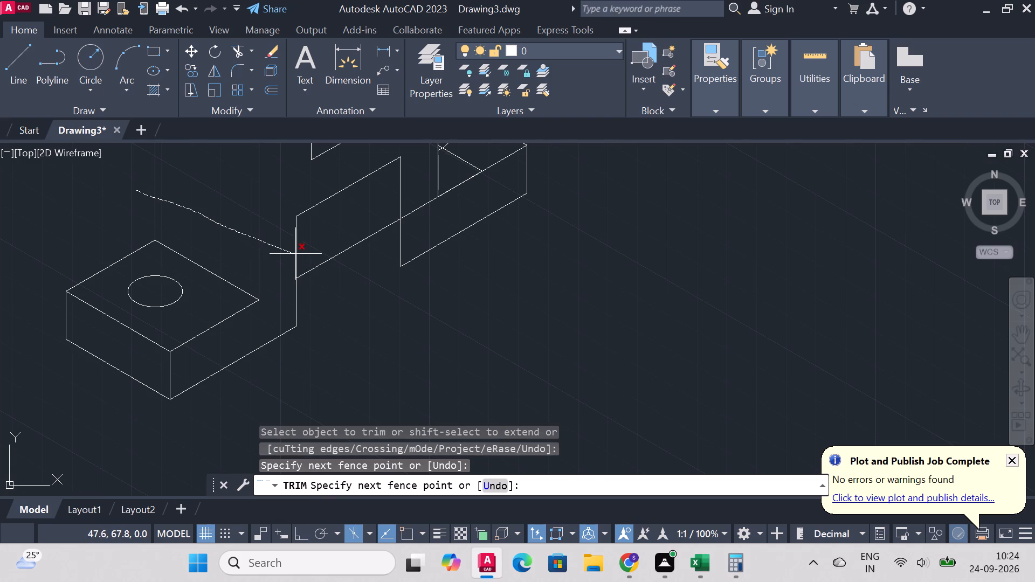
pyautogui.moveTo(295, 254); pyautogui.dragTo(303, 254)
pyautogui.moveTo(84, 232); pyautogui.dragTo(241, 399)
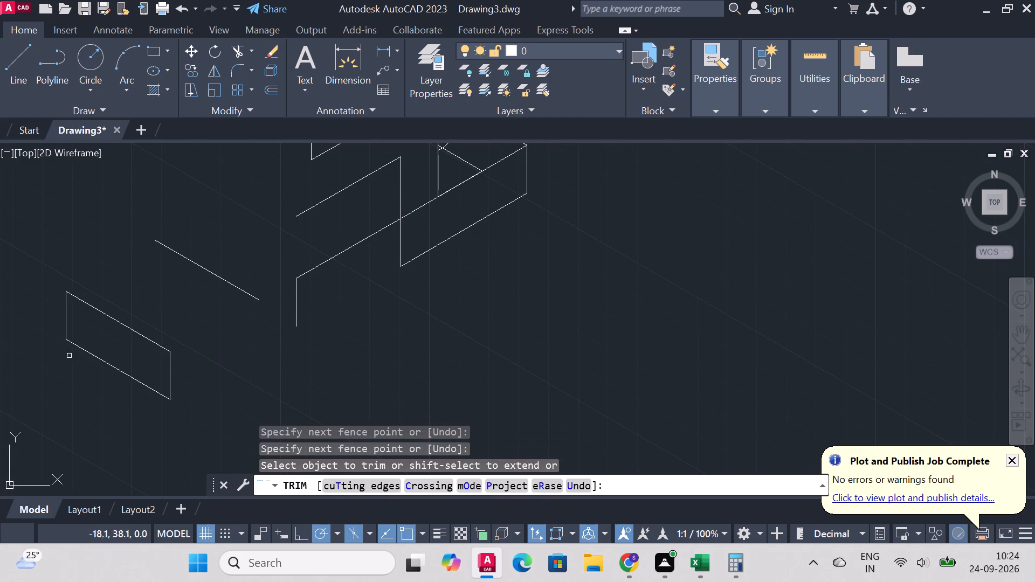
pyautogui.moveTo(75, 384); pyautogui.dragTo(222, 274)
pyautogui.moveTo(332, 306); pyautogui.dragTo(230, 315)
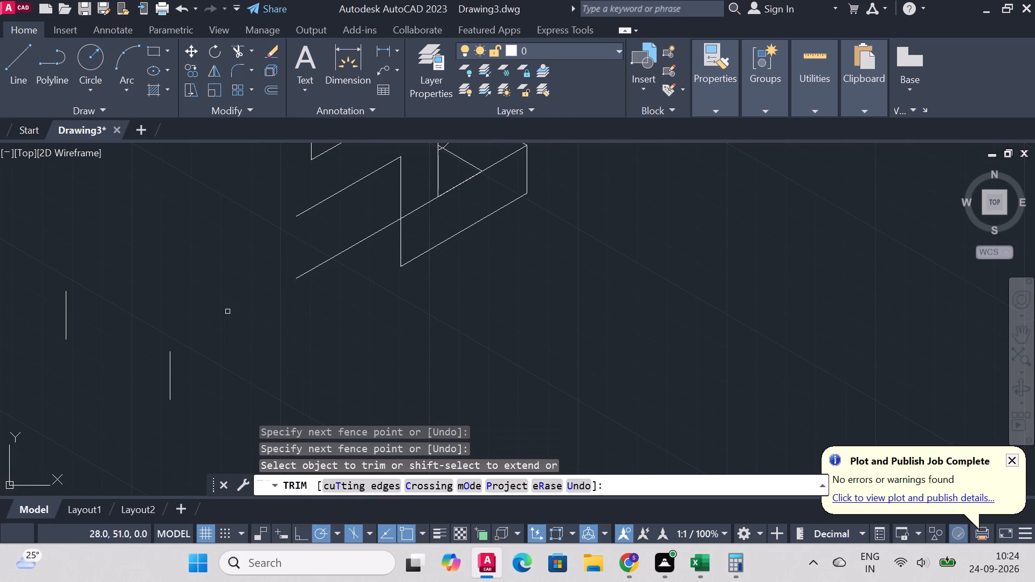
pyautogui.moveTo(229, 390); pyautogui.dragTo(47, 300)
# Trim away the far end's outer vertical edge, its bottom long edge, and the vertical edge's extension below the opening.
pyautogui.scroll(-3, 236, 309)
pyautogui.scroll(3, 372, 243)
pyautogui.scroll(-4, 317, 275)
pyautogui.scroll(3, 267, 292)
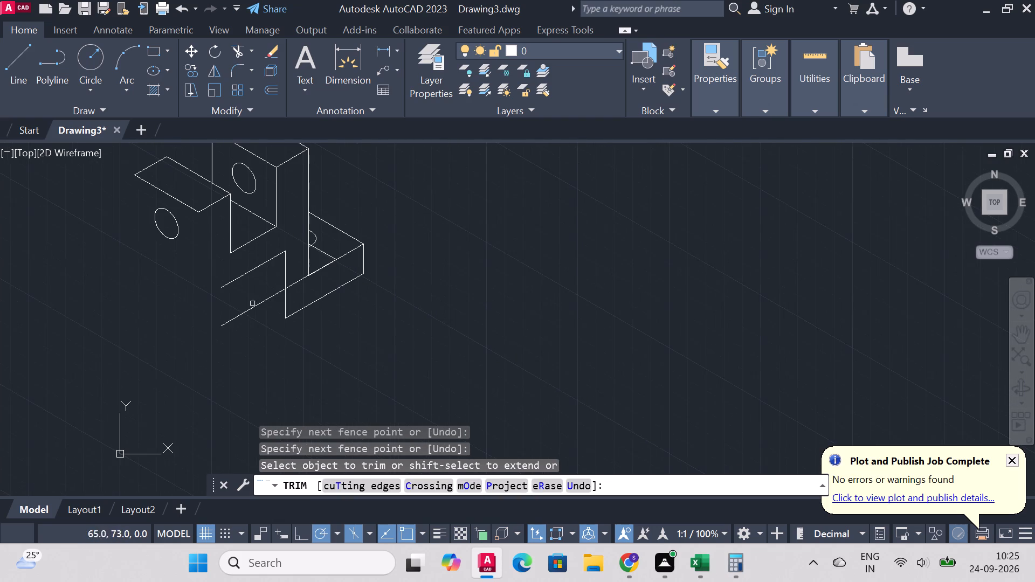
pyautogui.click(282, 311)
pyautogui.moveTo(282, 311); pyautogui.dragTo(350, 299)
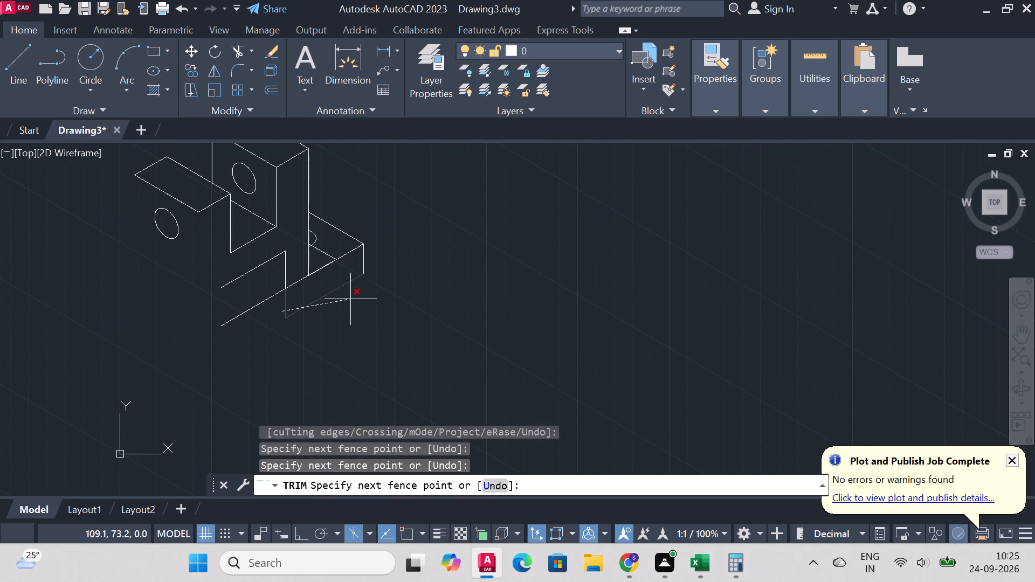
pyautogui.moveTo(350, 299); pyautogui.dragTo(347, 293)
pyautogui.click(378, 259)
pyautogui.doubleClick(341, 292)
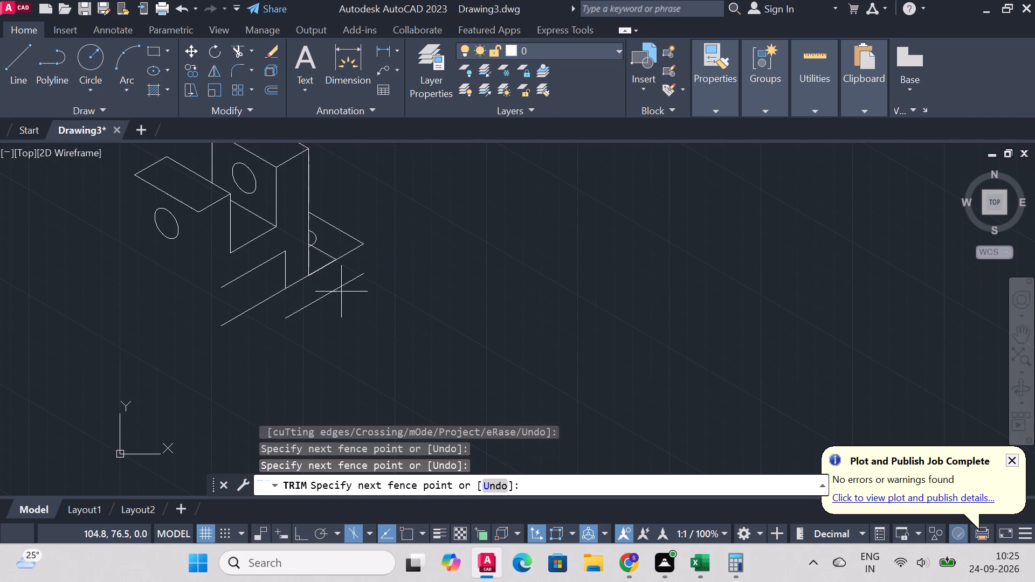
pyautogui.scroll(-1, 426, 230)
pyautogui.scroll(2, 420, 230)
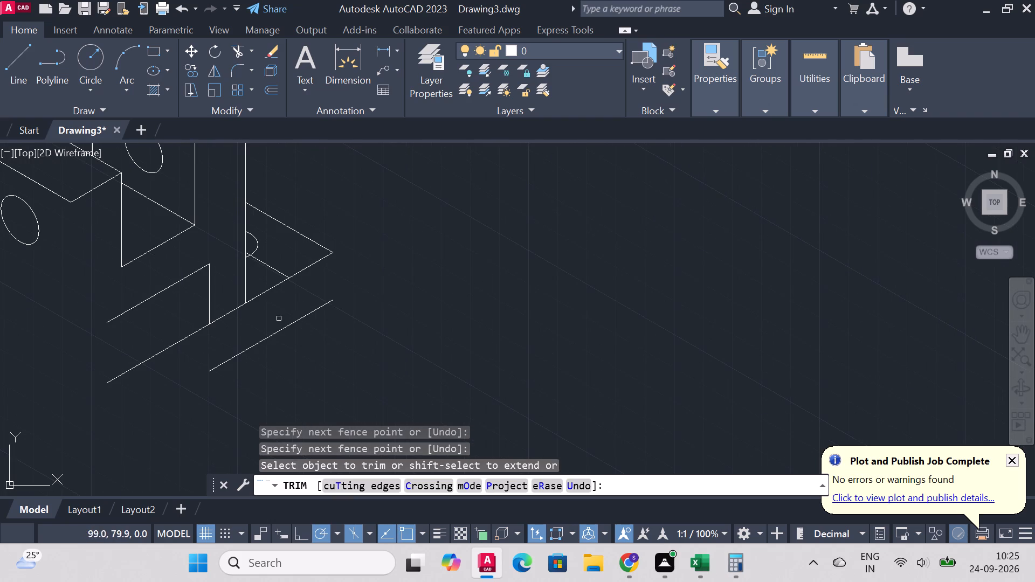
pyautogui.click(285, 328)
# Trim away the base's remaining far-end top edges, inner line and partial hole beyond the rear upright.
pyautogui.scroll(-2, 361, 218)
pyautogui.scroll(3, 369, 188)
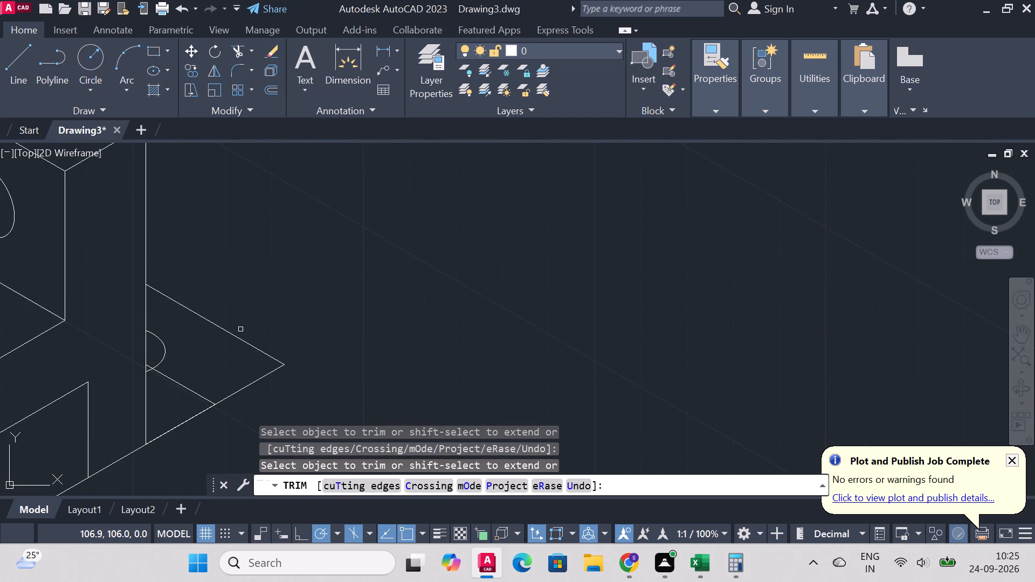
pyautogui.click(238, 339)
pyautogui.click(174, 390)
pyautogui.click(174, 382)
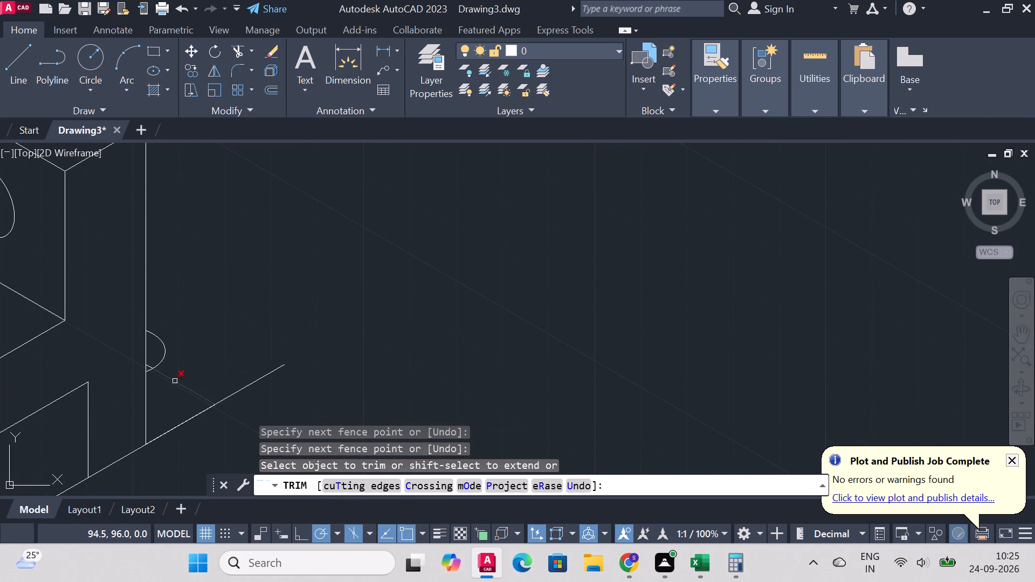
pyautogui.click(165, 359)
pyautogui.click(155, 369)
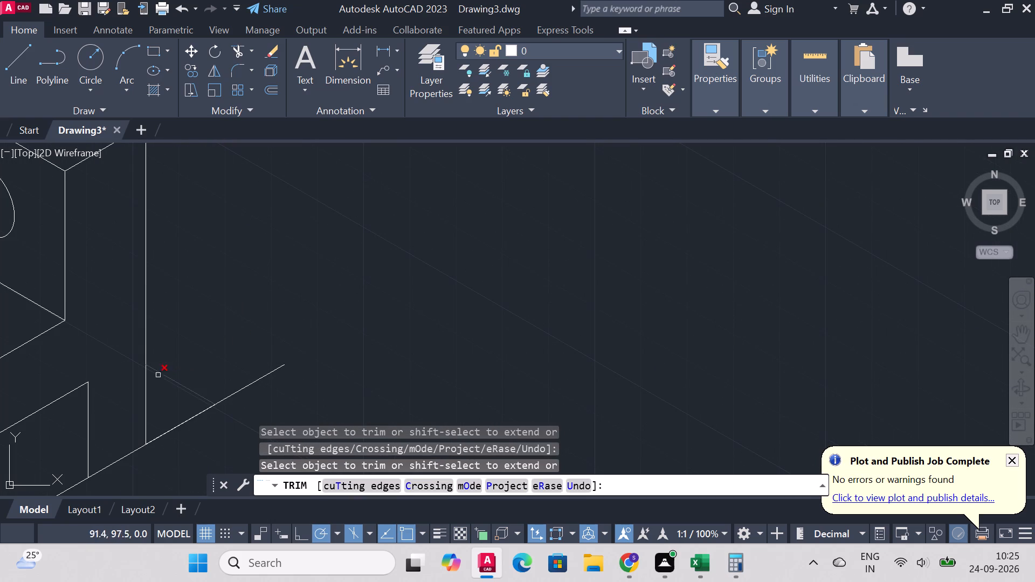
pyautogui.click(199, 414)
pyautogui.click(196, 397)
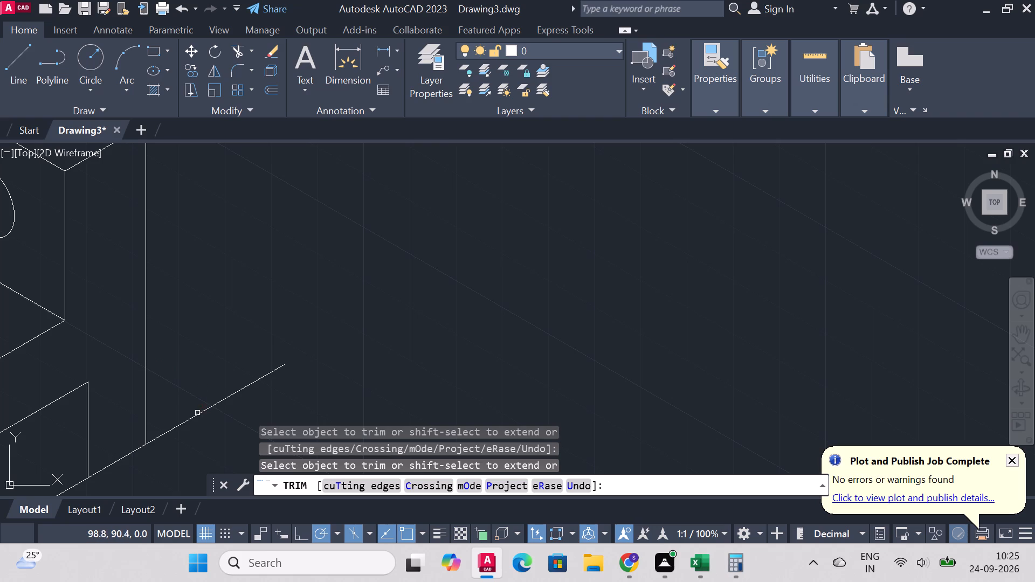
pyautogui.click(197, 414)
# Trim away the short line joining the opening to the rear upright, and the upright's outer vertical edge.
pyautogui.scroll(-5, 265, 308)
pyautogui.scroll(4, 248, 331)
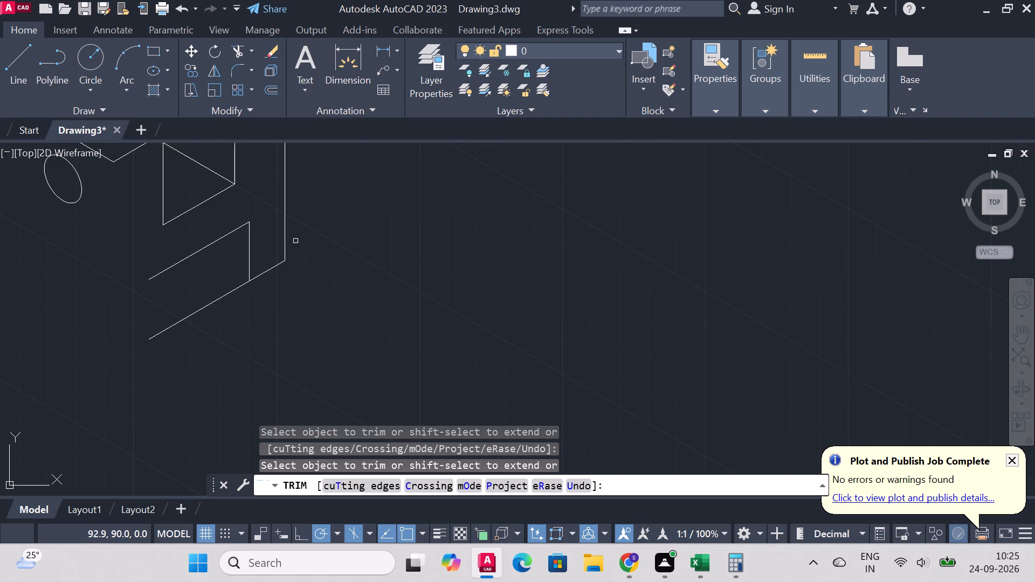
pyautogui.scroll(-3, 326, 246)
pyautogui.scroll(3, 329, 216)
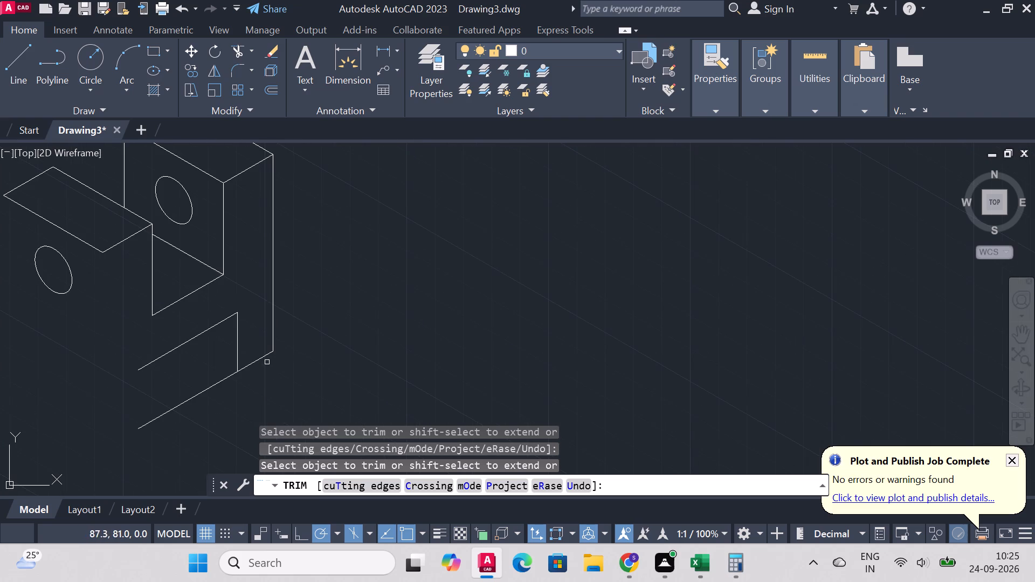
pyautogui.click(262, 359)
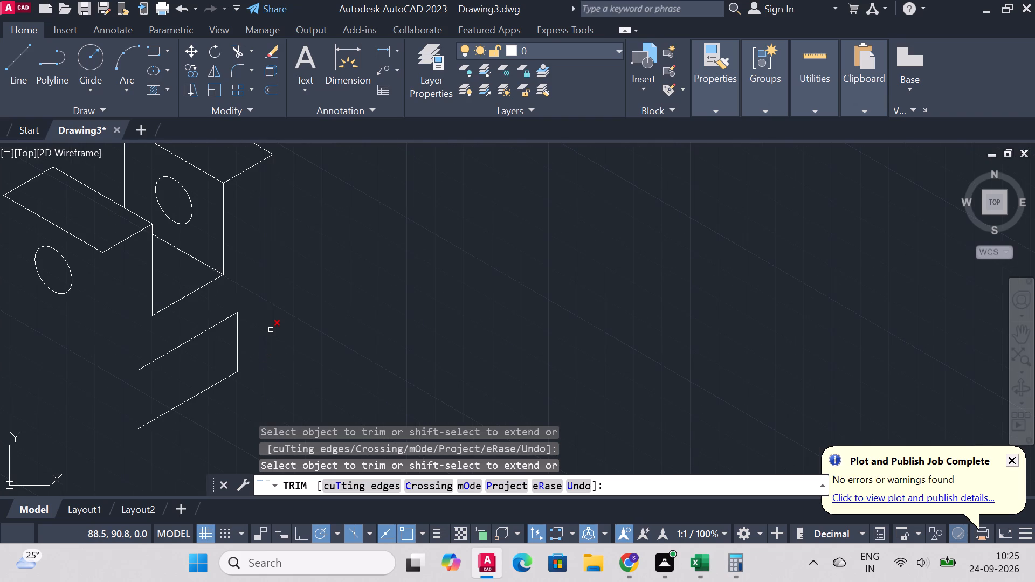
pyautogui.click(271, 330)
pyautogui.rightClick(387, 276)
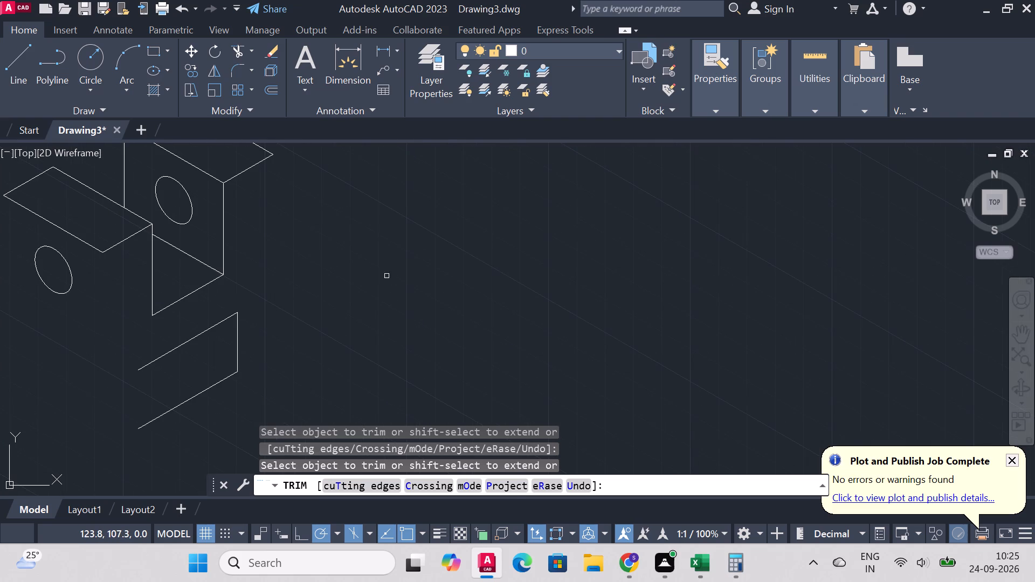
pyautogui.click(444, 283)
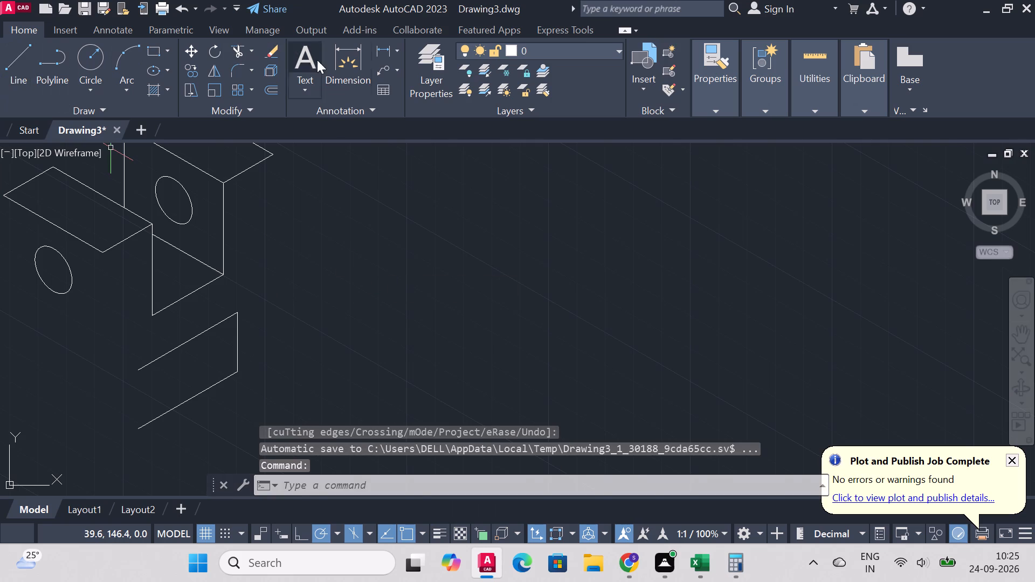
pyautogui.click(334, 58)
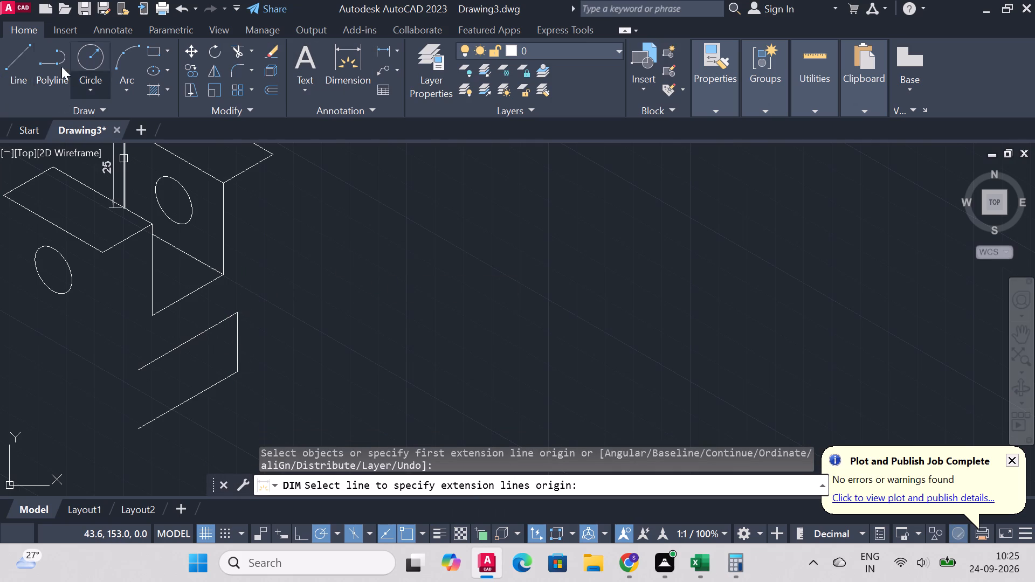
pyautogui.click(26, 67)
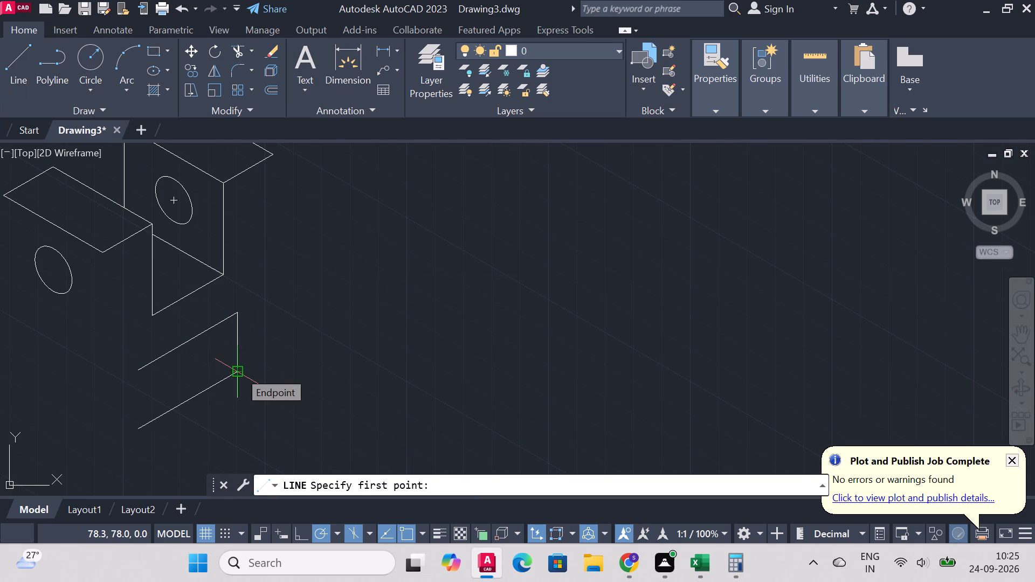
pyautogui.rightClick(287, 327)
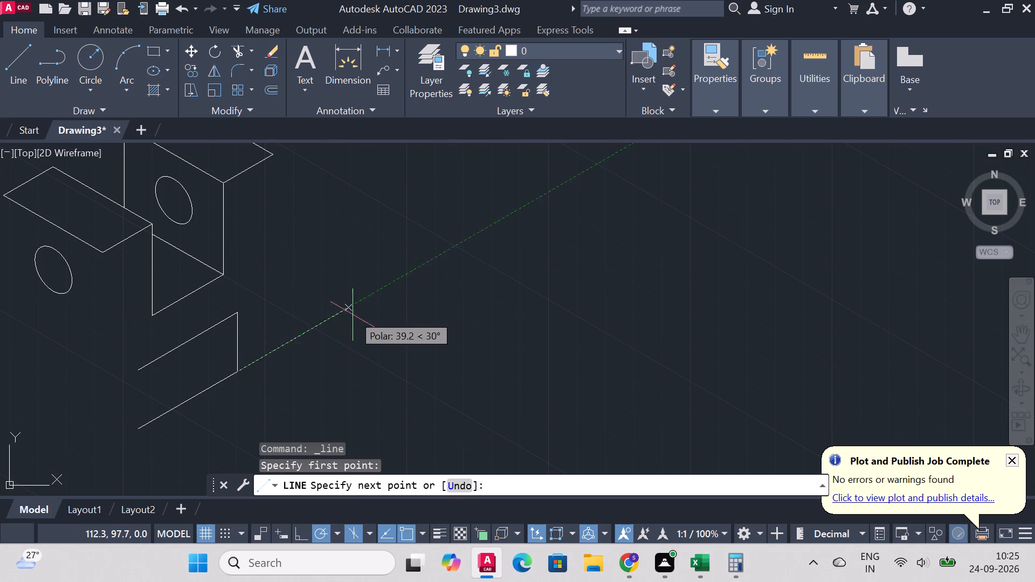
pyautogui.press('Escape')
# Draw a vertical line about 32 mm down from the midpoint of the notch floor's front edge to the lower sloping line's midpoint.
pyautogui.click(16, 75)
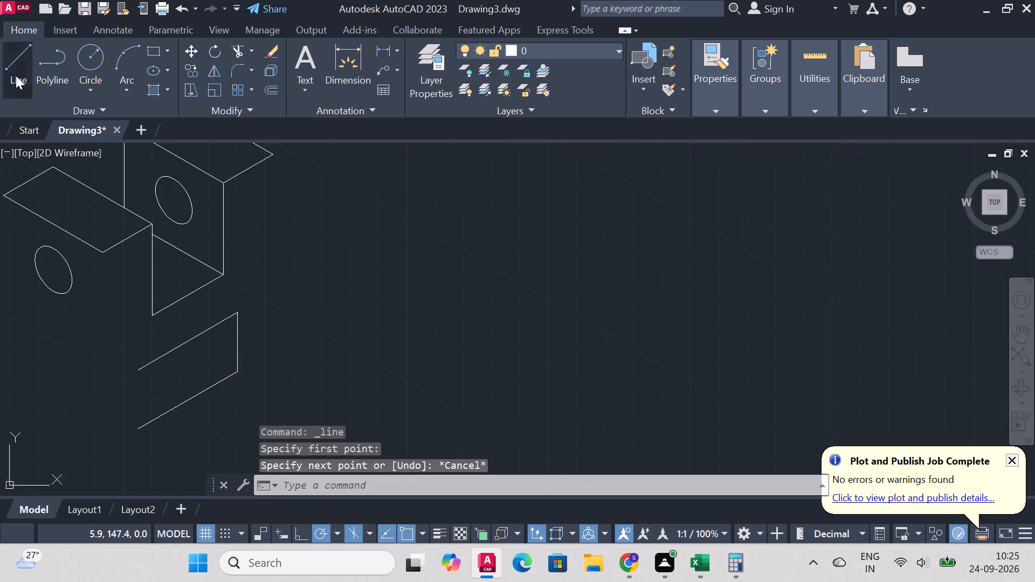
pyautogui.click(190, 297)
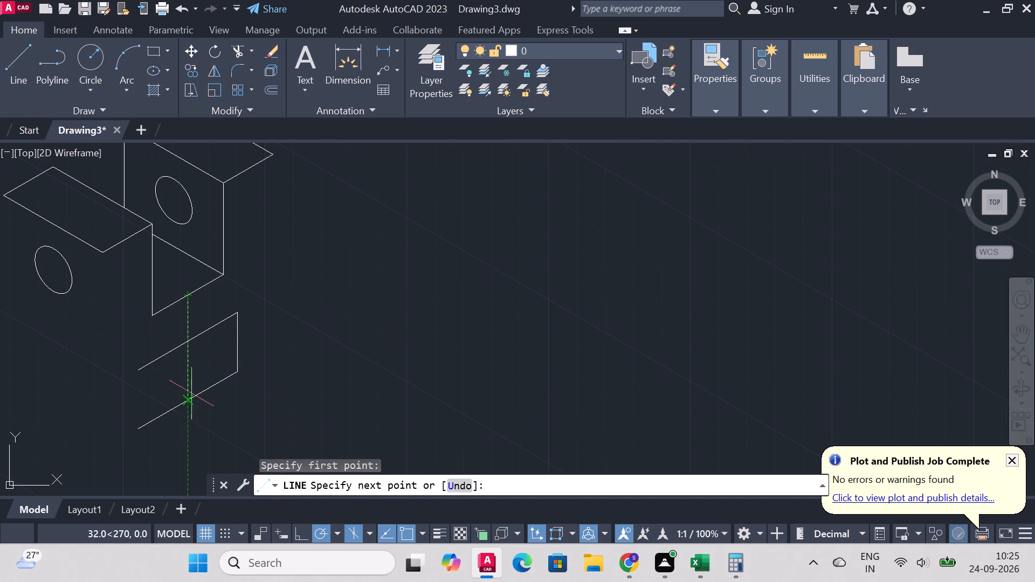
pyautogui.click(191, 400)
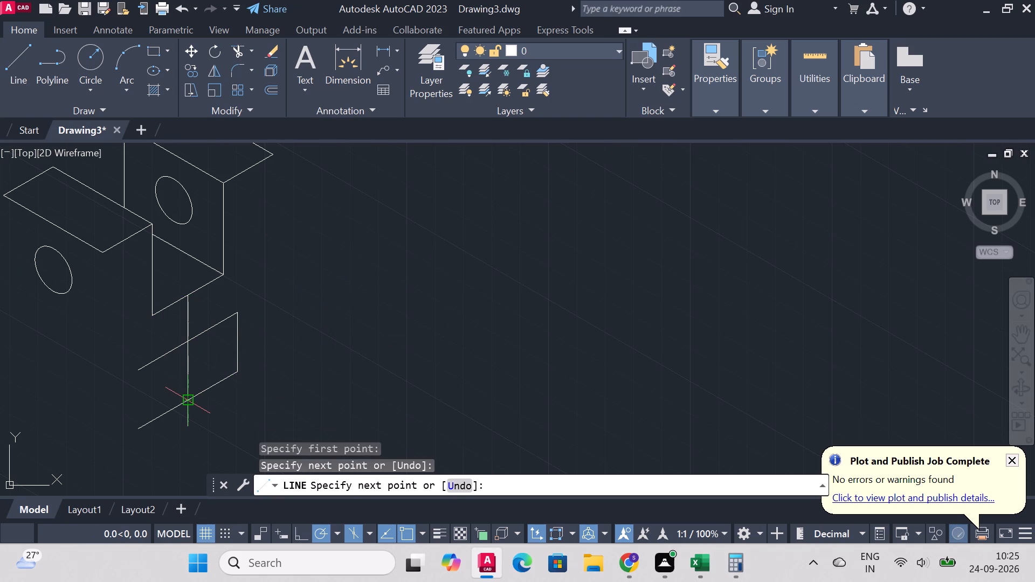
pyautogui.rightClick(191, 400)
pyautogui.click(255, 224)
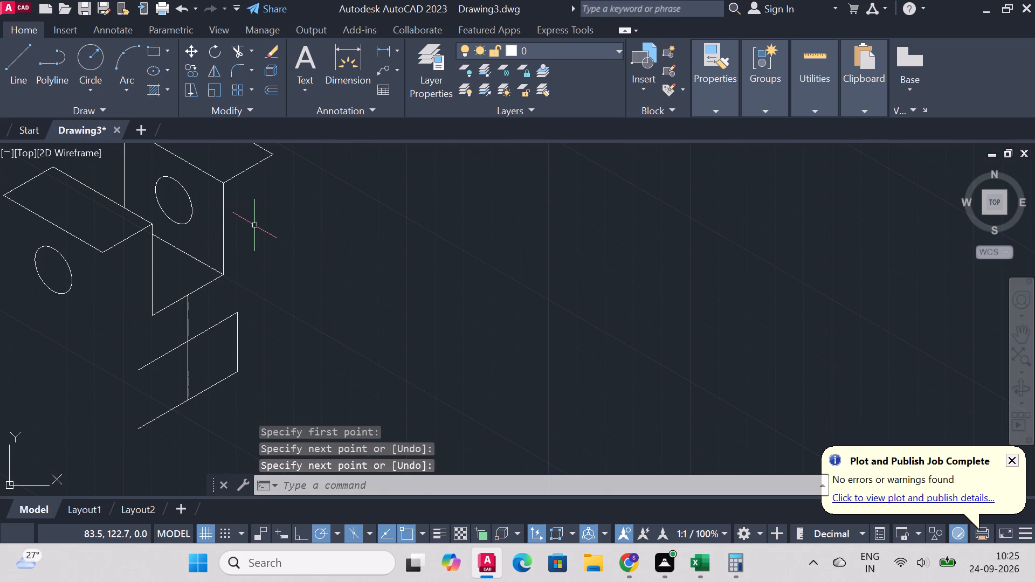
# Draw a 60 mm line at 30° from the bottom end of the vertical centre line.
pyautogui.click(13, 55)
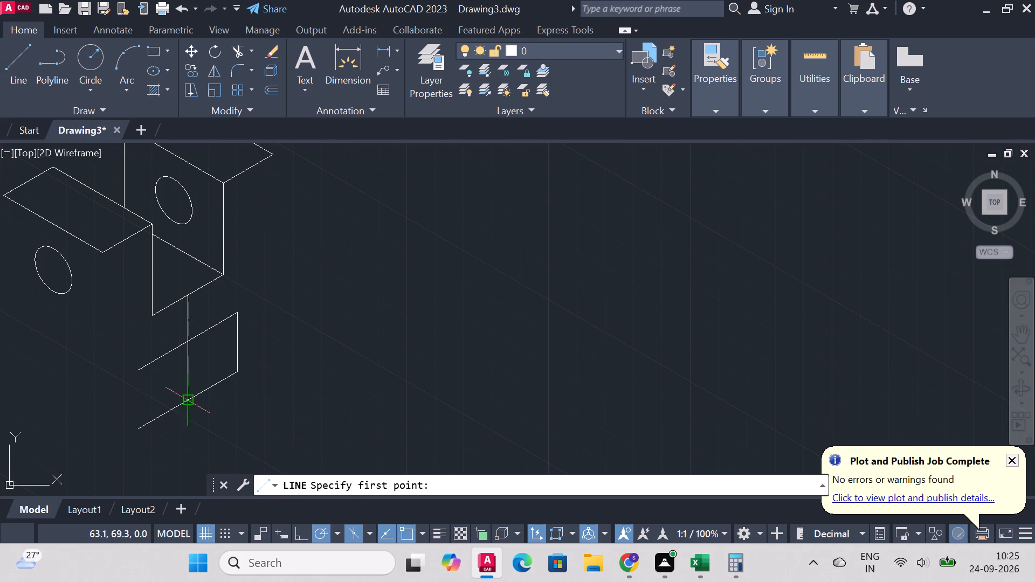
pyautogui.click(193, 395)
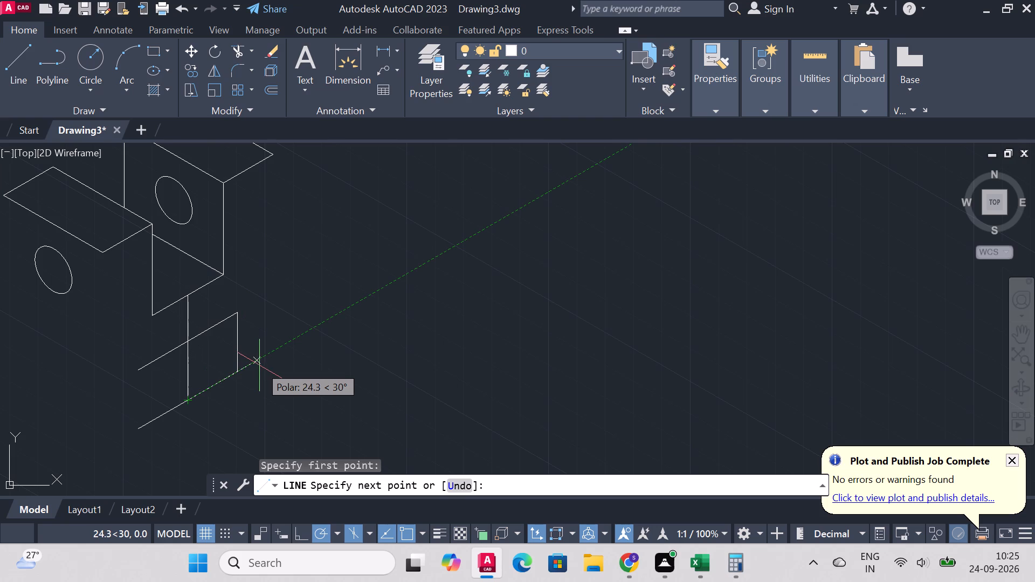
pyautogui.write('60')
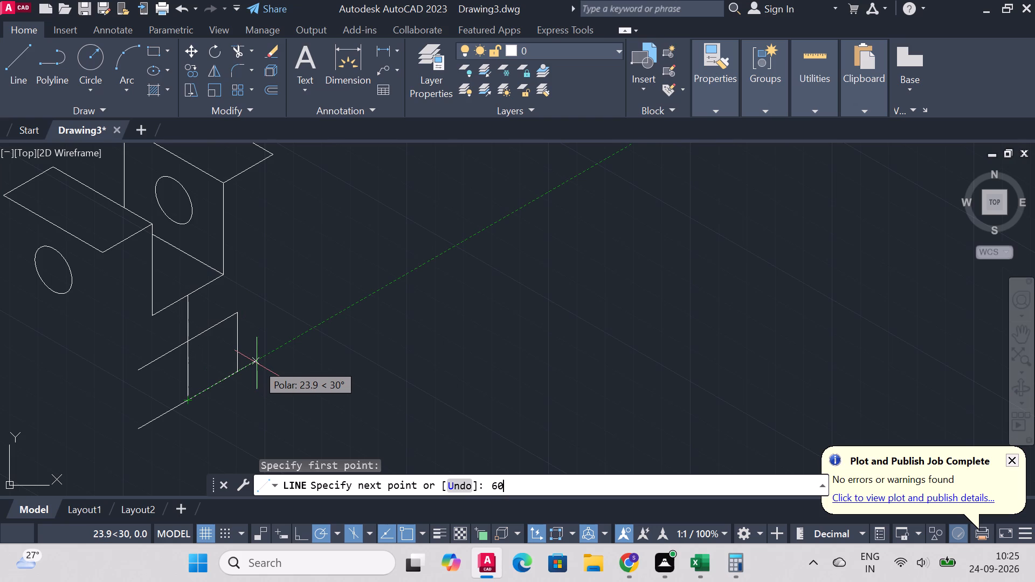
pyautogui.press('Return')
pyautogui.rightClick(382, 320)
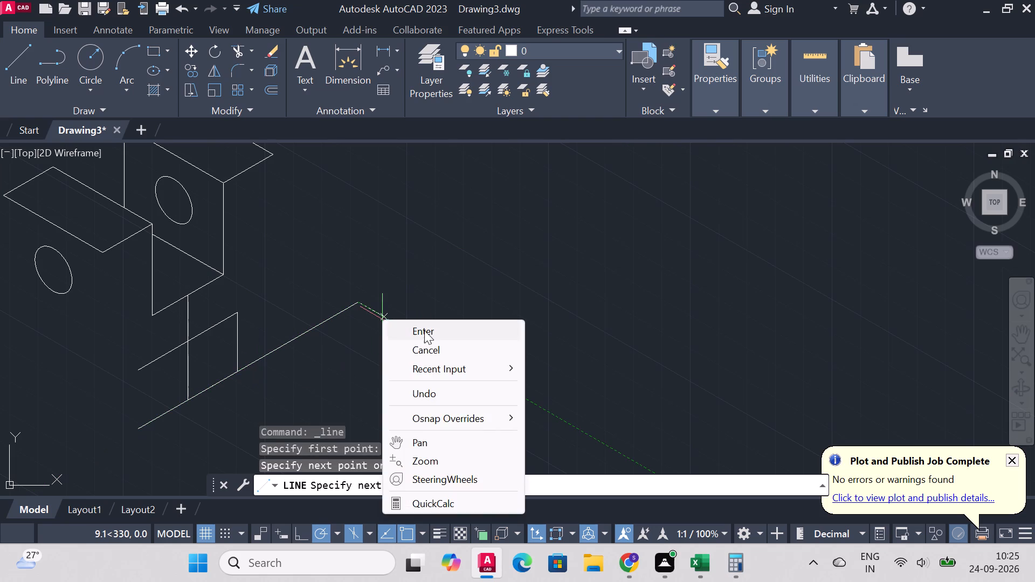
pyautogui.click(424, 330)
# From the centre line's bottom, draw a line 60 mm at 210°, 14 mm straight up, and back at 30° to the centre line.
pyautogui.scroll(-2, 463, 296)
pyautogui.scroll(1, 407, 374)
pyautogui.rightClick(410, 252)
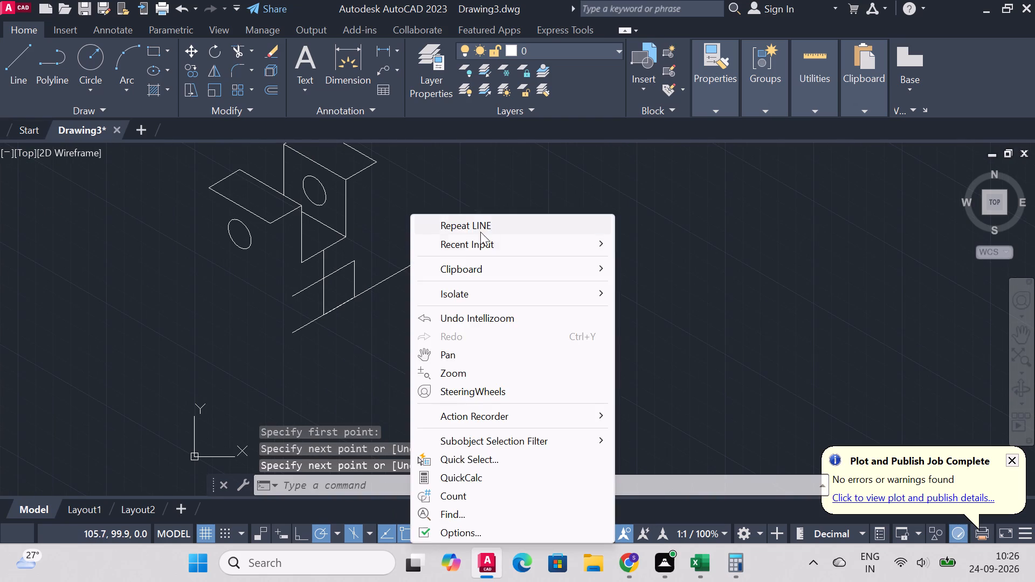
pyautogui.click(487, 226)
pyautogui.click(324, 313)
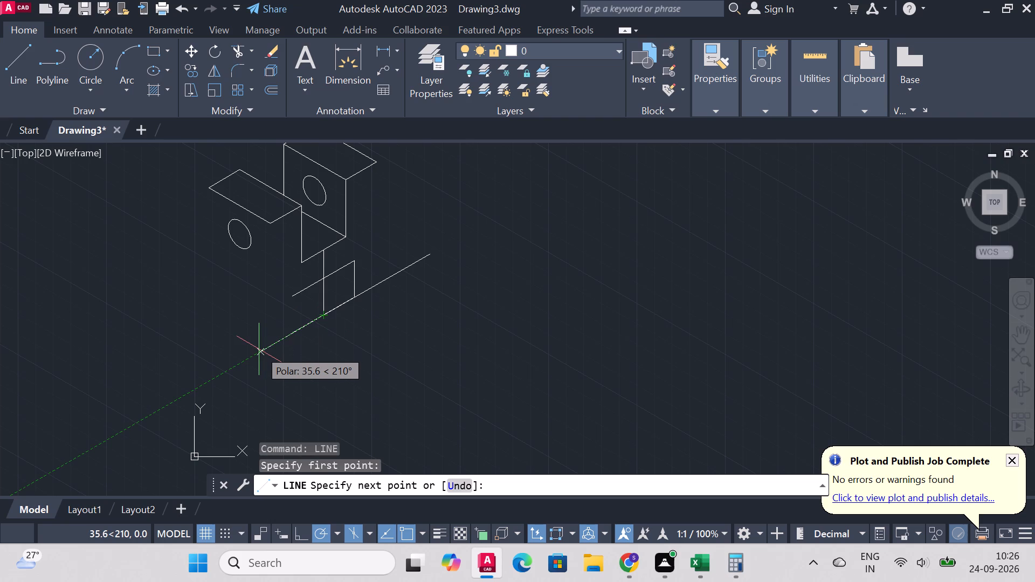
pyautogui.write('60')
pyautogui.press('Return')
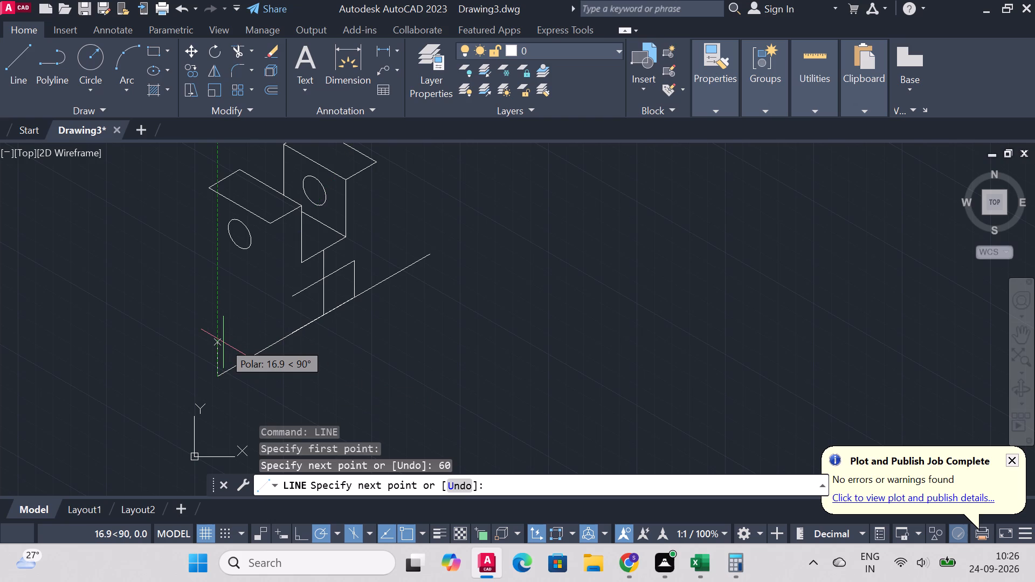
pyautogui.write('14')
pyautogui.press('Return')
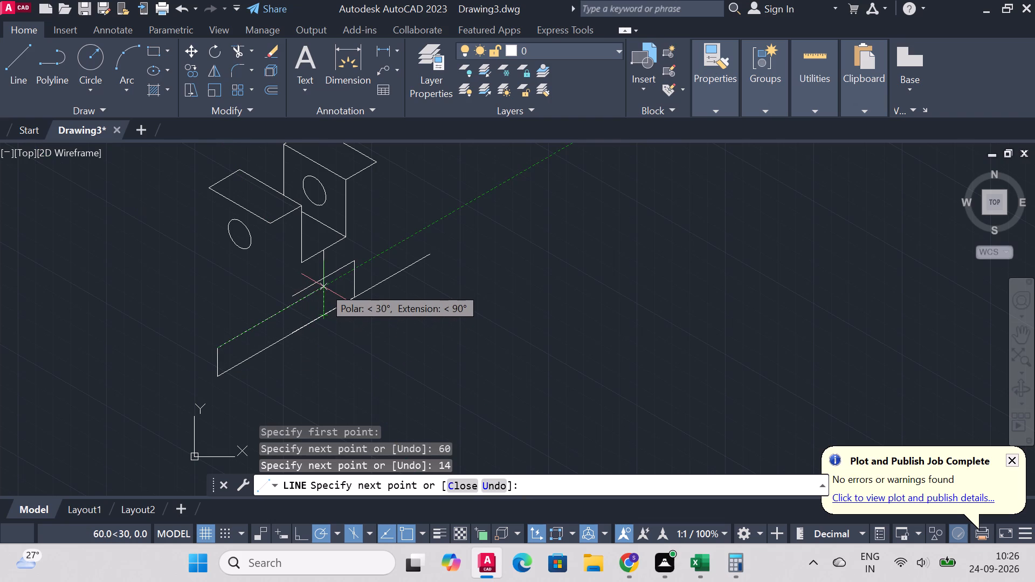
pyautogui.scroll(2, 323, 287)
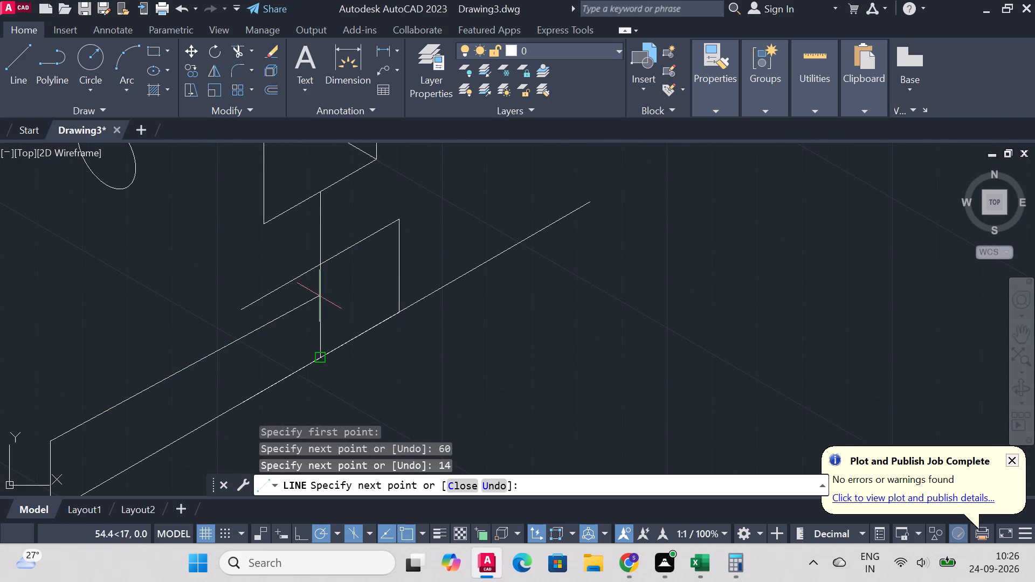
pyautogui.click(319, 283)
pyautogui.rightClick(319, 283)
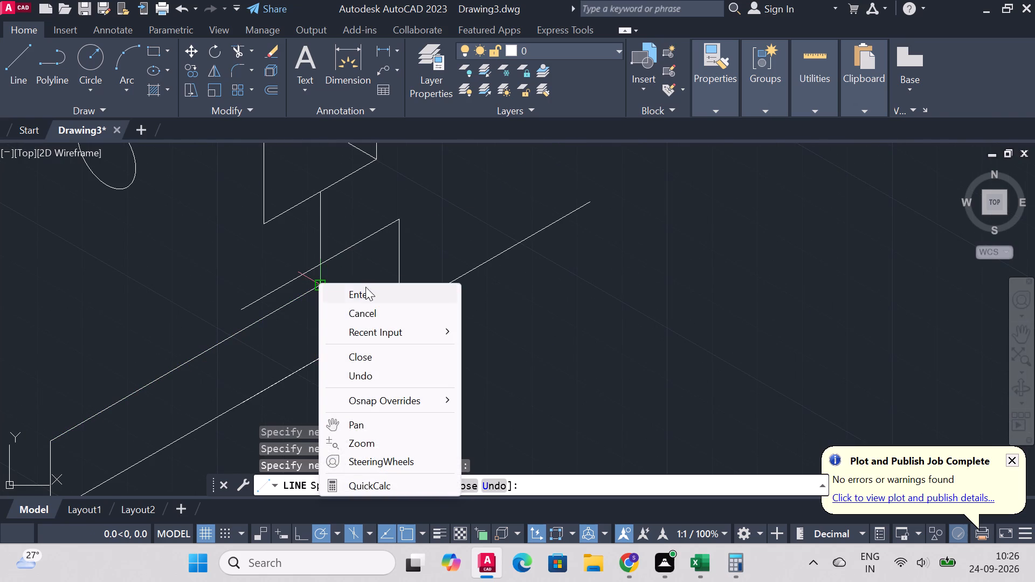
pyautogui.click(366, 292)
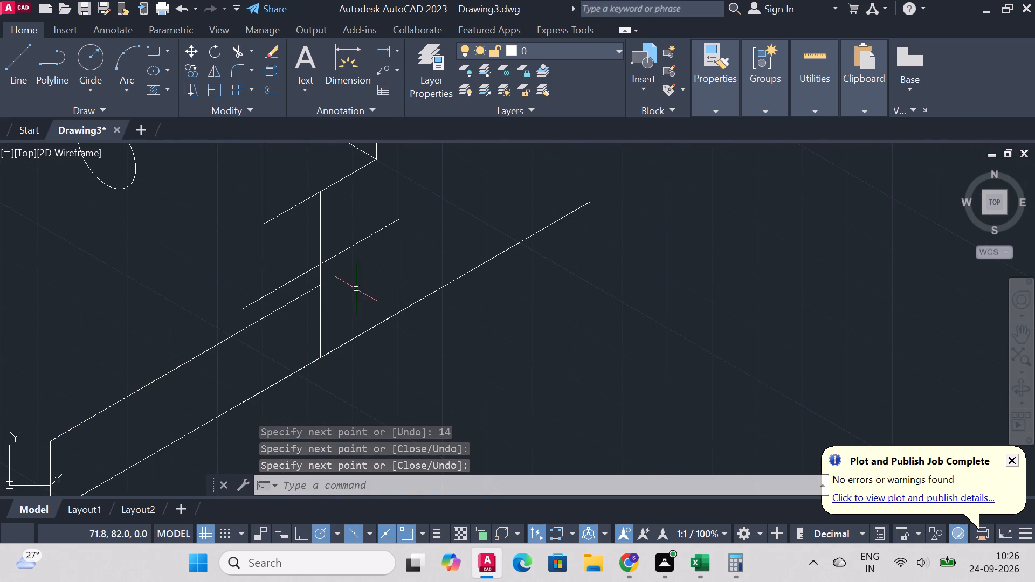
# Draw a 60 mm vertical edge down from the front upright's lowest top-face corner, trimming the part below the base's upper sloping line.
pyautogui.click(17, 69)
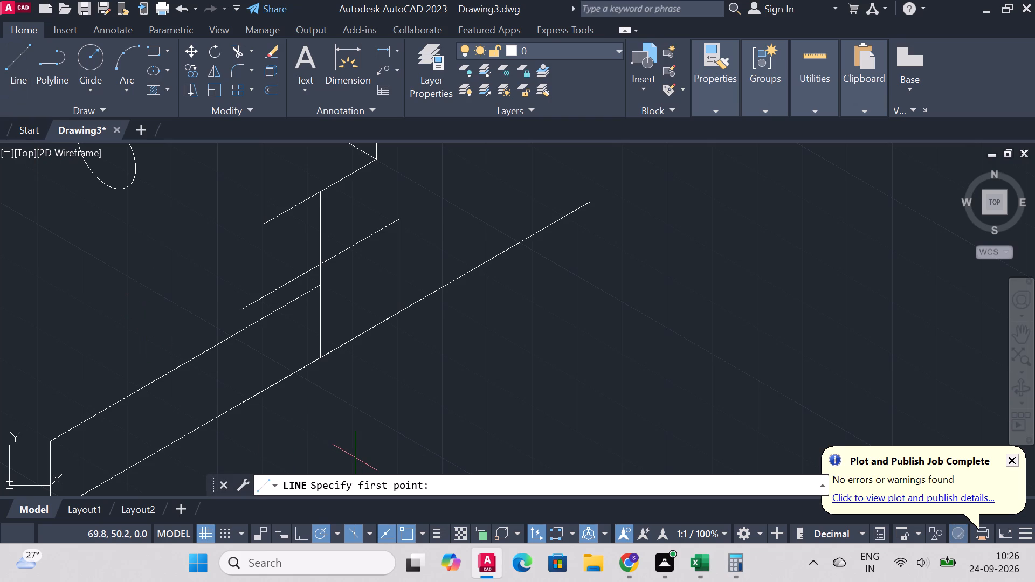
pyautogui.scroll(-1, 315, 444)
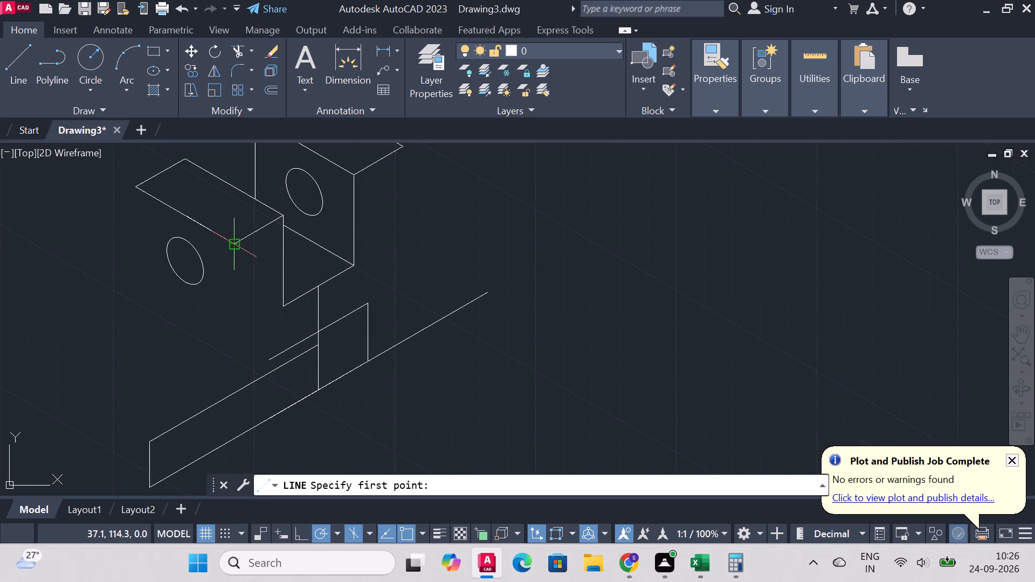
pyautogui.click(237, 245)
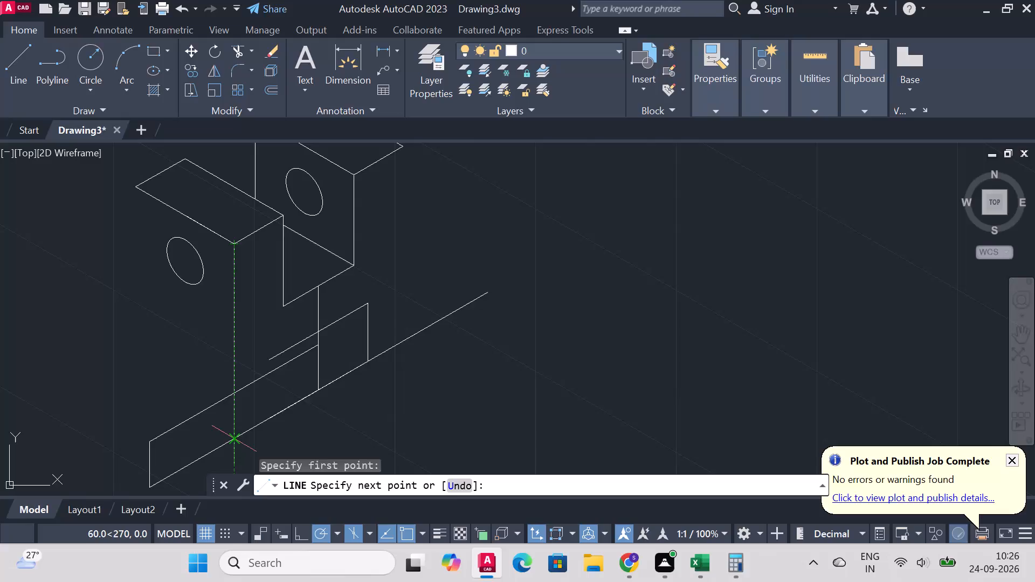
pyautogui.click(233, 435)
pyautogui.rightClick(225, 434)
pyautogui.click(275, 254)
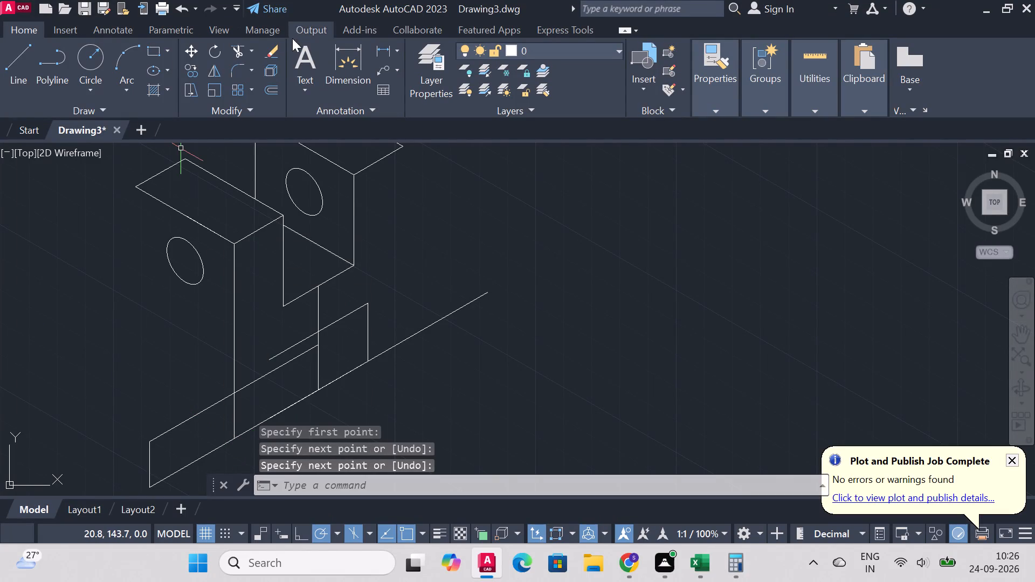
pyautogui.click(240, 54)
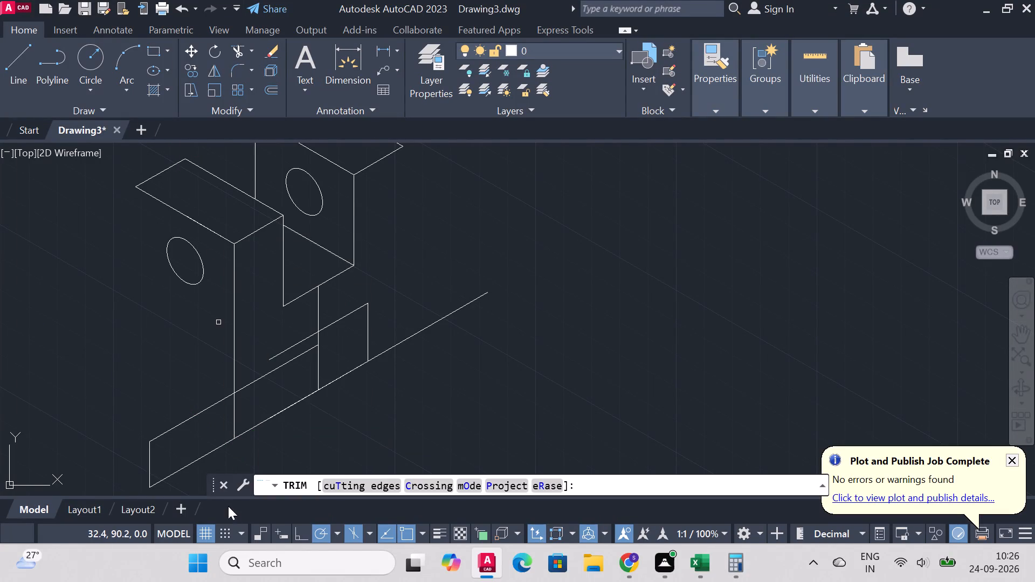
pyautogui.click(236, 413)
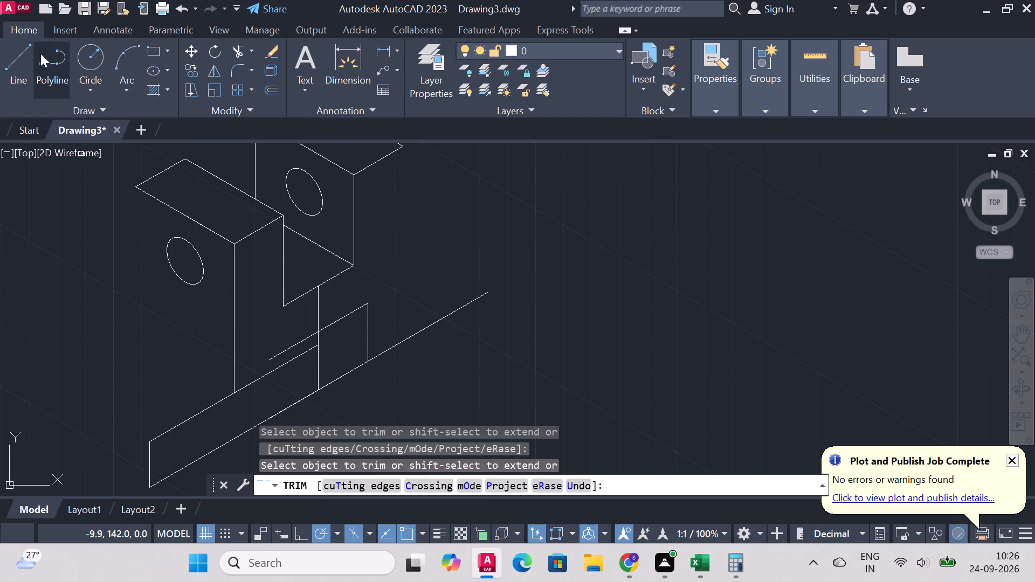
# Draw a vertical line about 18 mm down from the free end of the short sloping line to the base's bottom line.
pyautogui.click(23, 54)
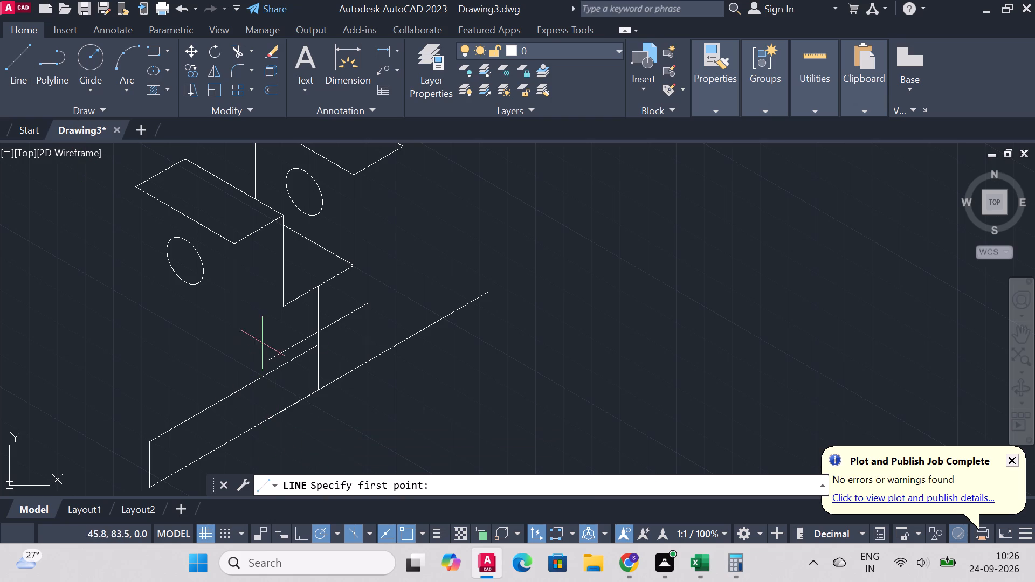
pyautogui.click(268, 361)
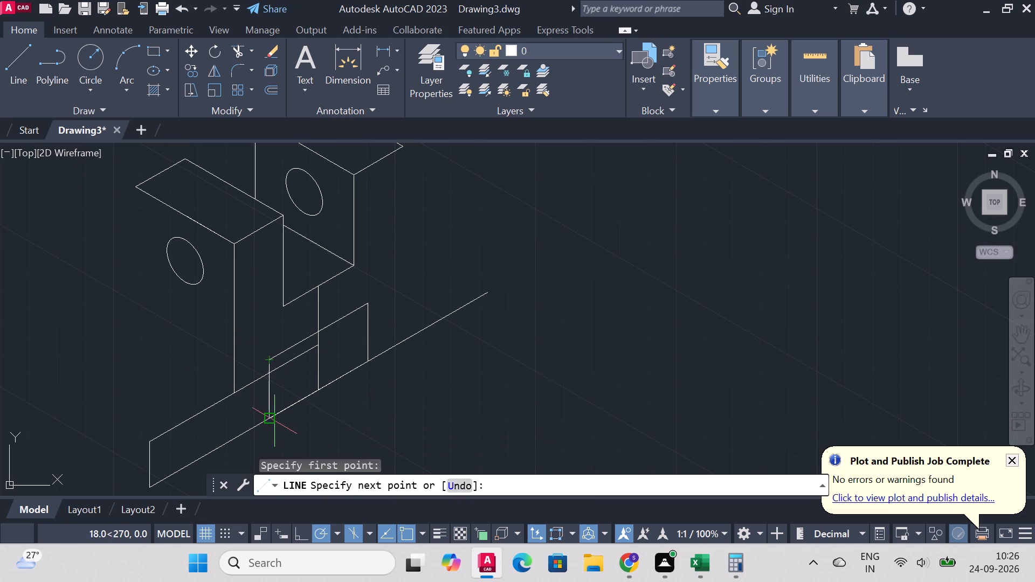
pyautogui.scroll(1, 283, 427)
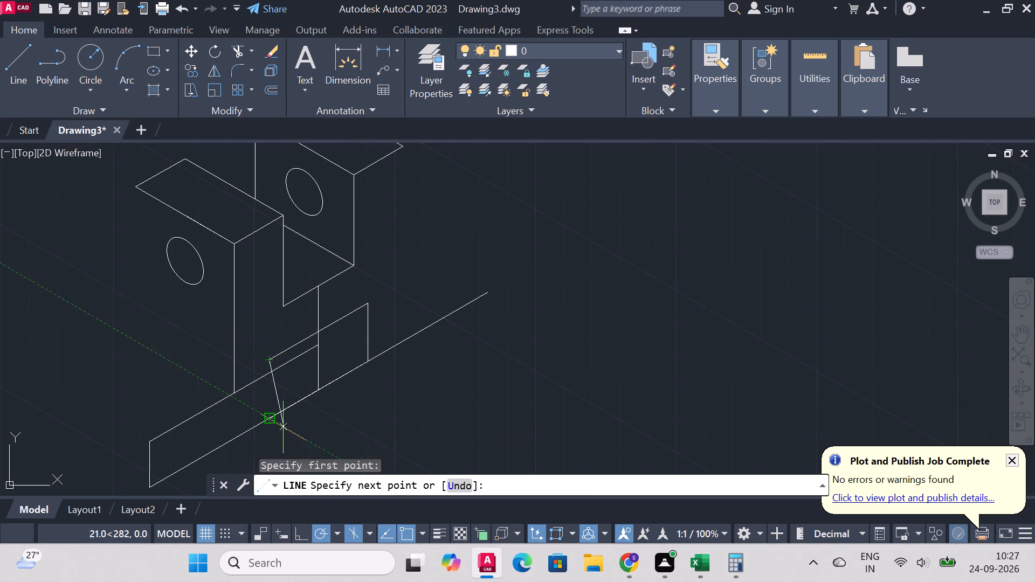
pyautogui.click(257, 416)
pyautogui.rightClick(257, 416)
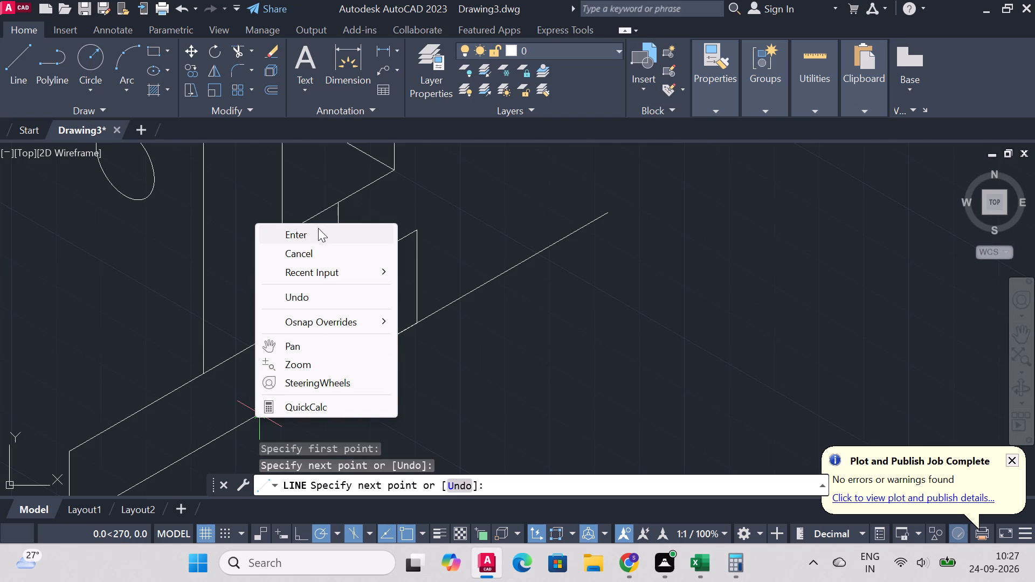
pyautogui.click(318, 228)
# Trim the base's upper sloping line between the front upright and centre line, and the bottom line between the opening's two vertical sides.
pyautogui.click(236, 42)
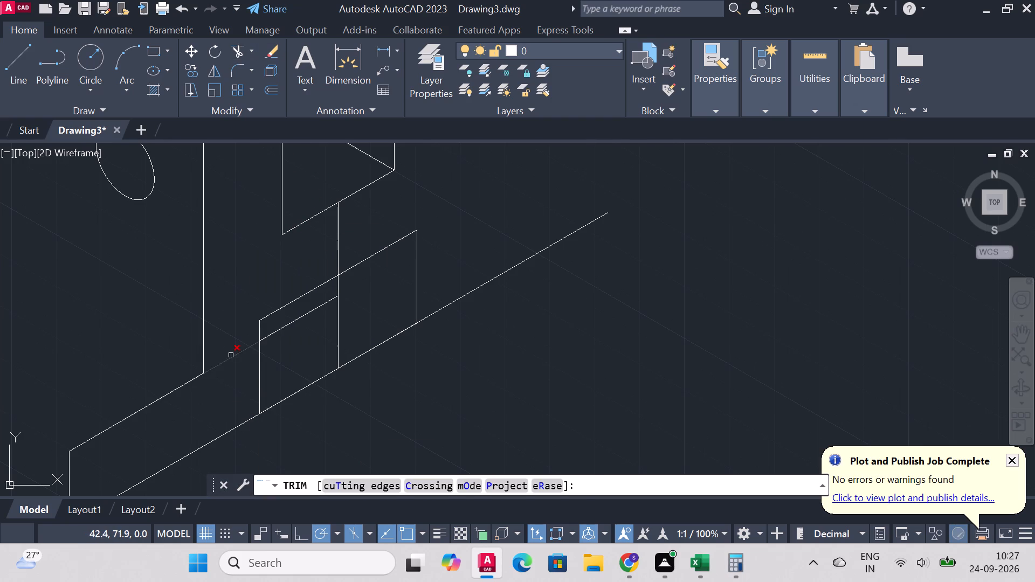
pyautogui.click(231, 355)
pyautogui.click(290, 328)
pyautogui.click(291, 324)
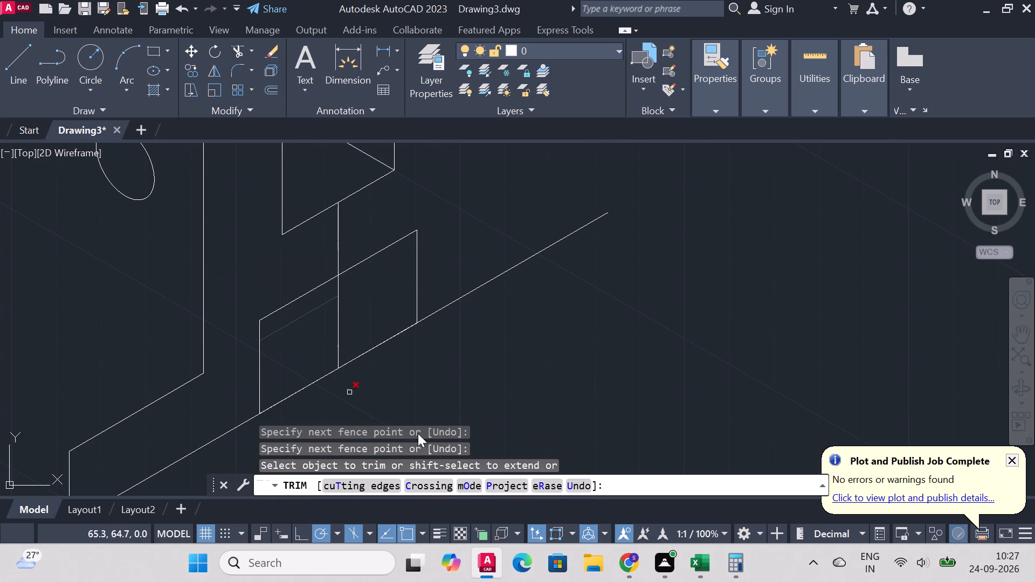
pyautogui.click(312, 313)
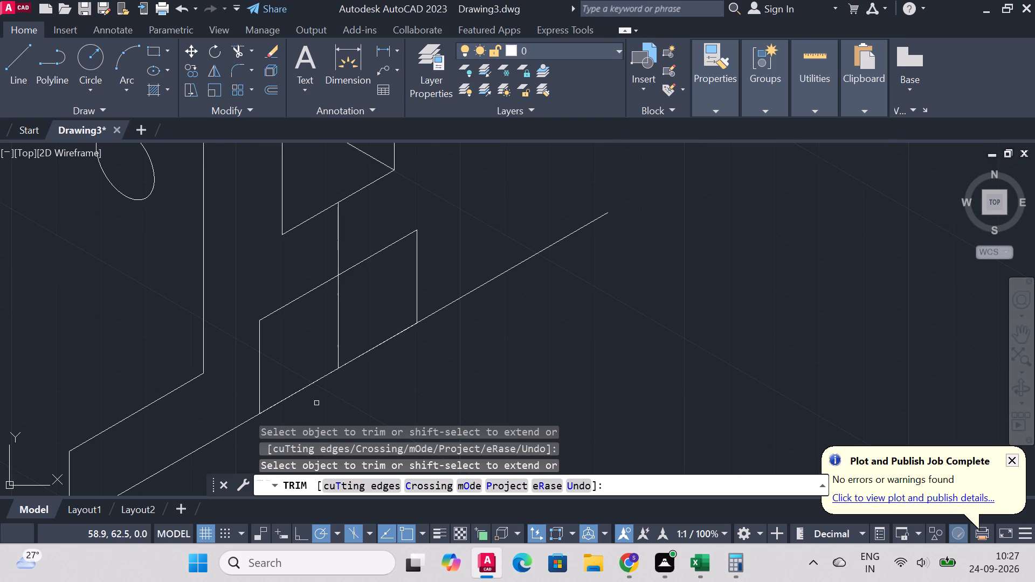
pyautogui.click(314, 382)
pyautogui.click(306, 384)
pyautogui.click(377, 345)
pyautogui.click(380, 347)
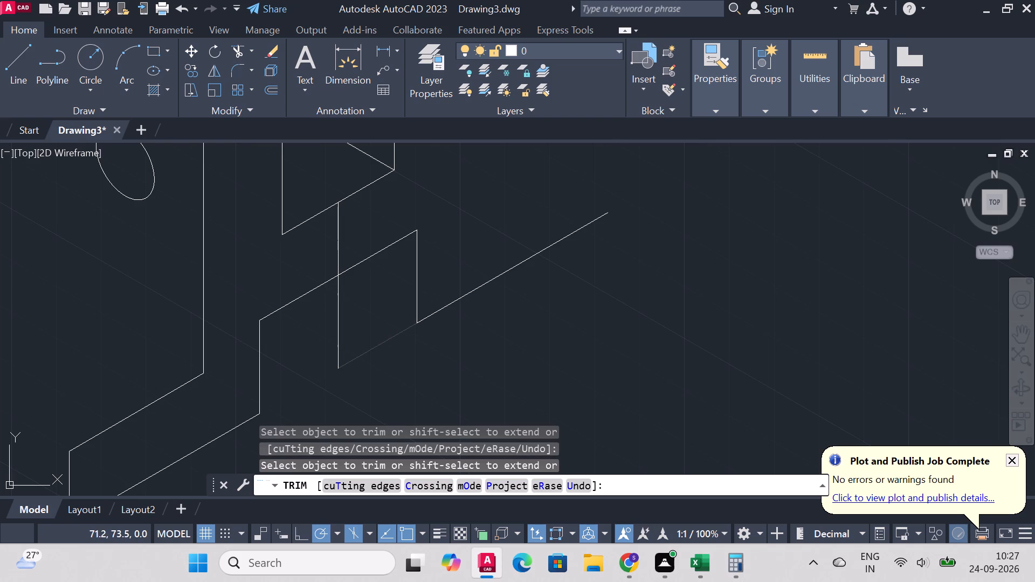
# Start a vertical line down from the rear upright's outer top corner, working out 60 − 14 in Calculator for its length.
pyautogui.scroll(-3, 588, 271)
pyautogui.scroll(3, 598, 226)
pyautogui.scroll(-2, 546, 265)
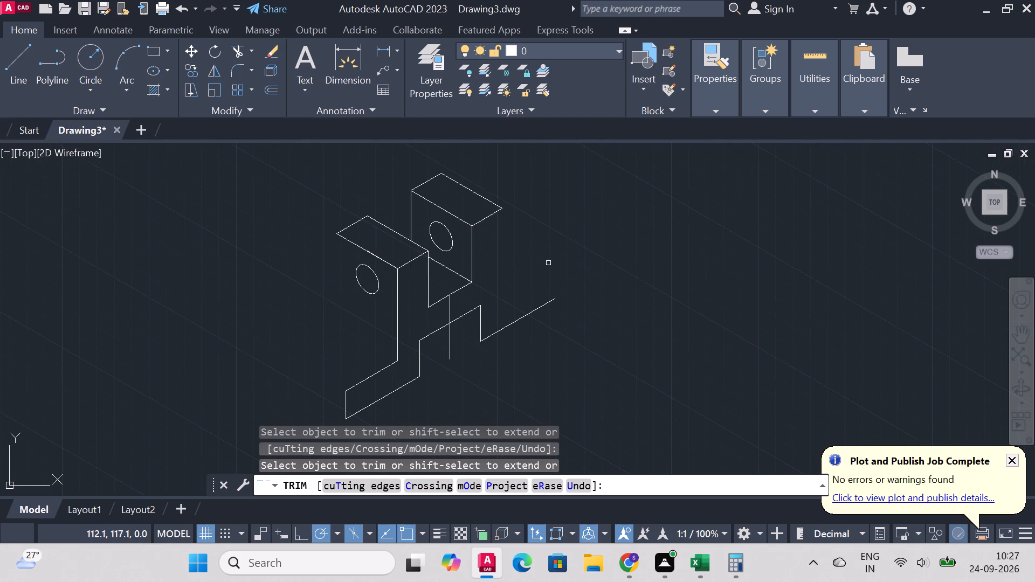
pyautogui.click(16, 47)
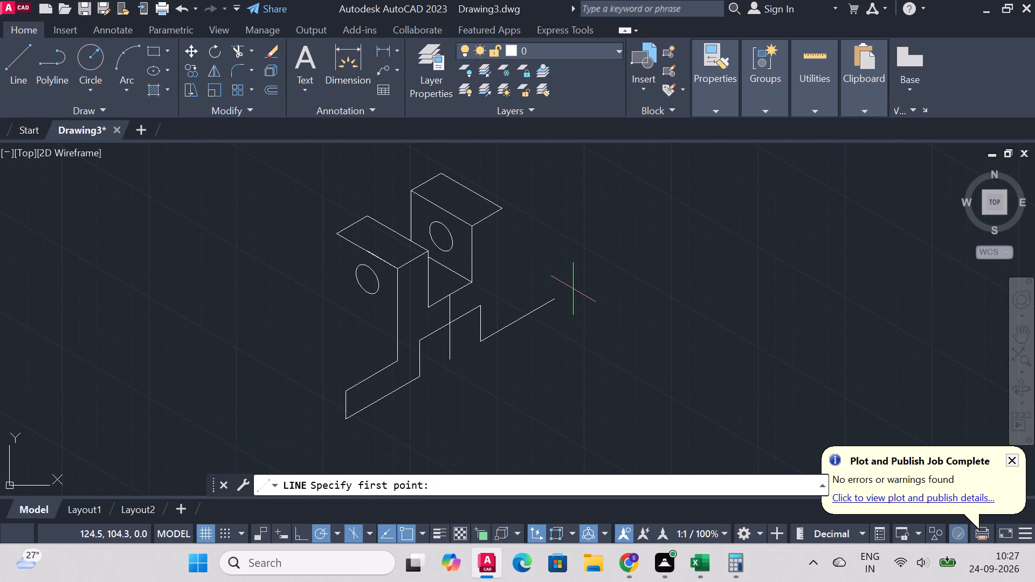
pyautogui.click(502, 211)
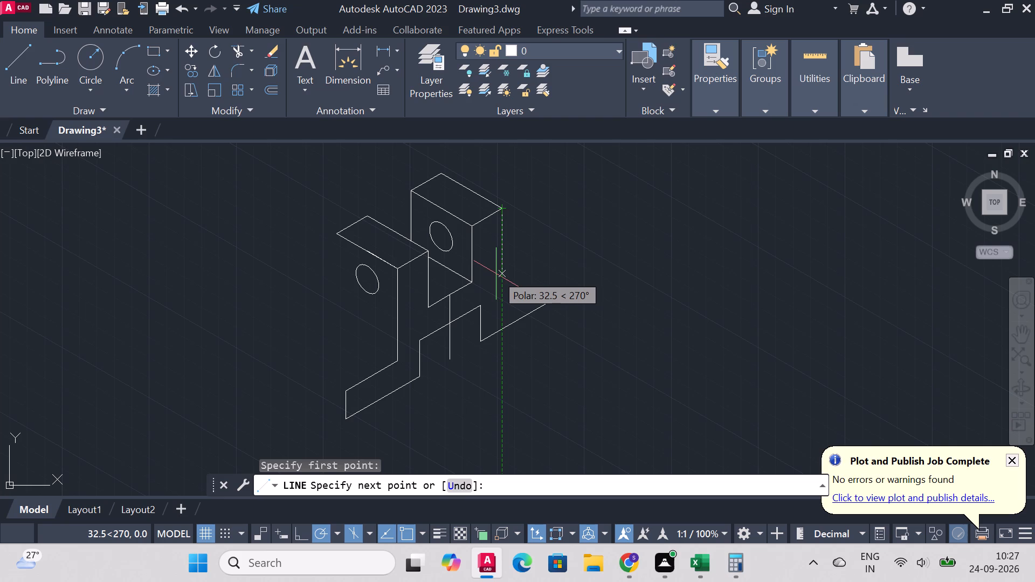
pyautogui.click(729, 574)
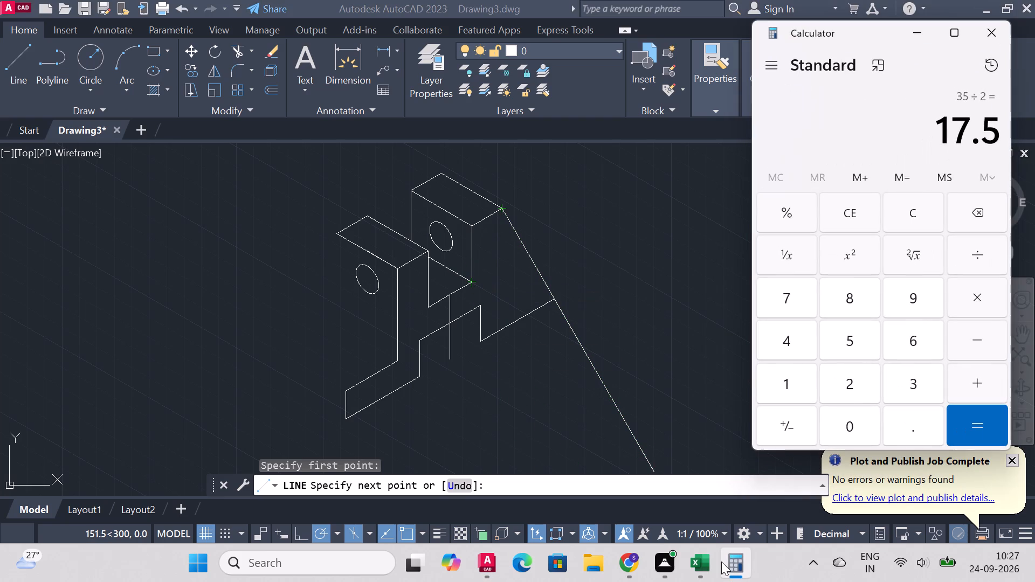
pyautogui.press('Escape')
pyautogui.write('60')
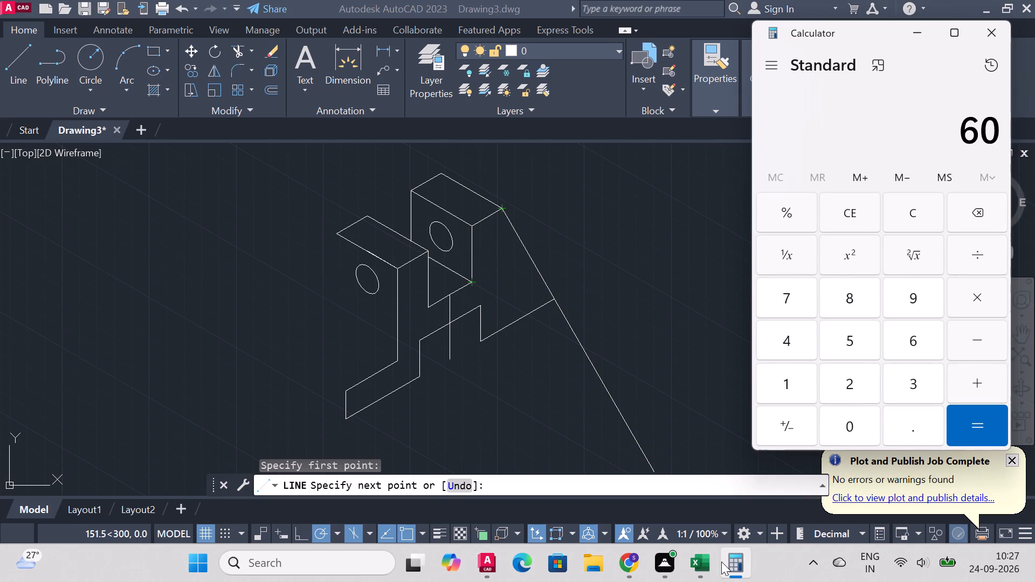
pyautogui.press('-')
pyautogui.write('14')
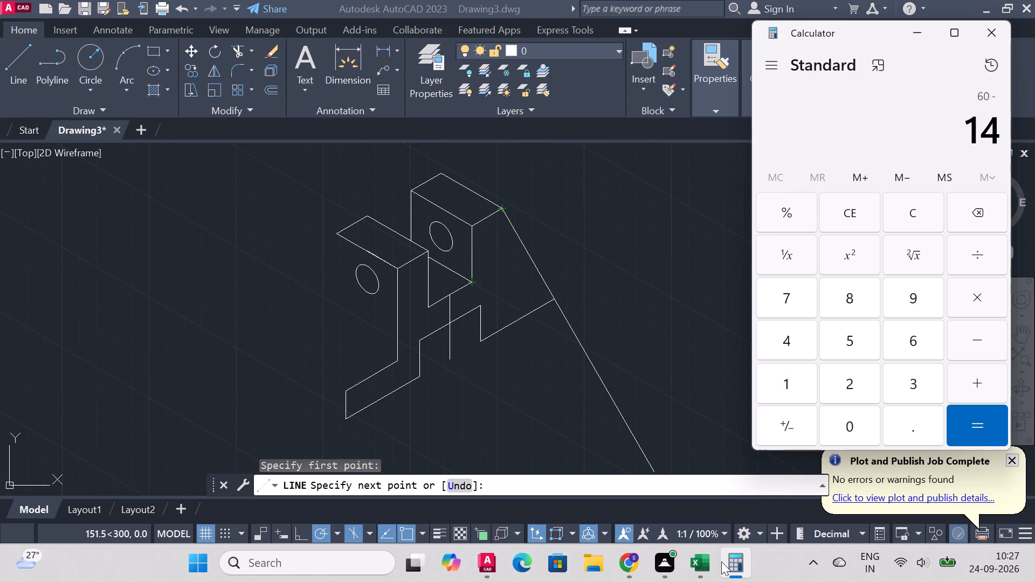
pyautogui.press('Return')
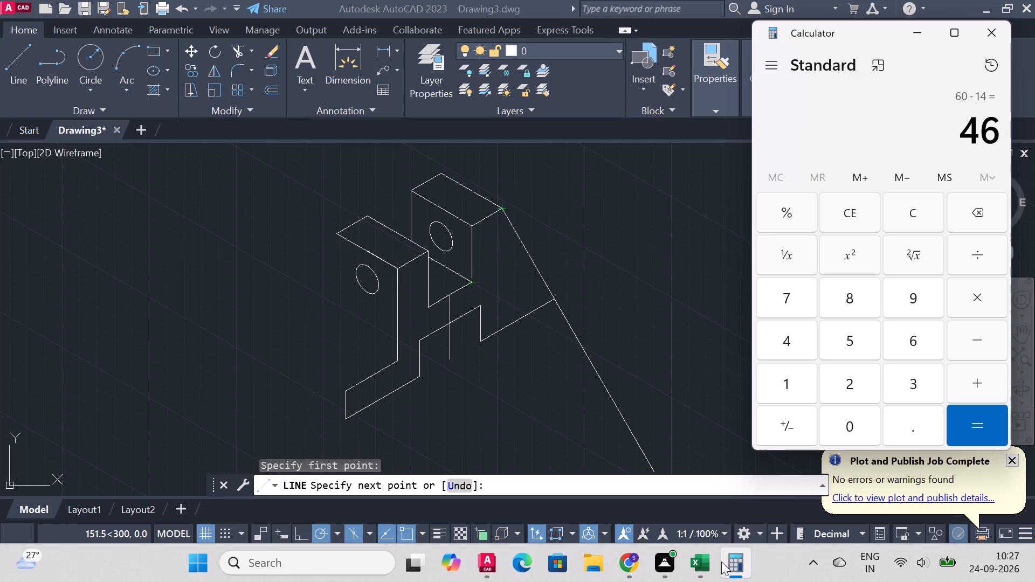
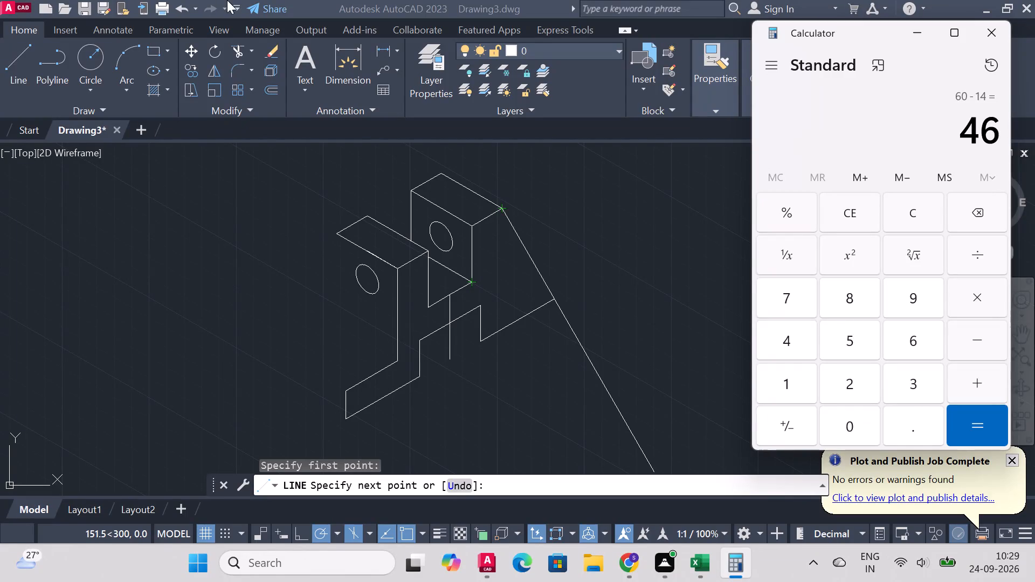
# Close Calculator and abandon the unfinished line from the rear upright's outer top corner.
pyautogui.click(997, 26)
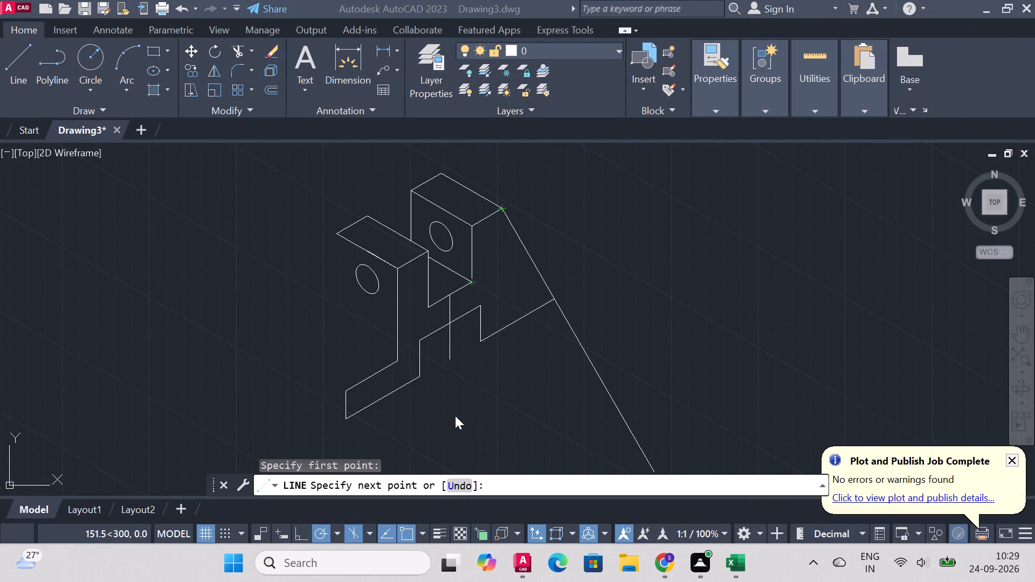
pyautogui.press('Escape')
pyautogui.click(532, 262)
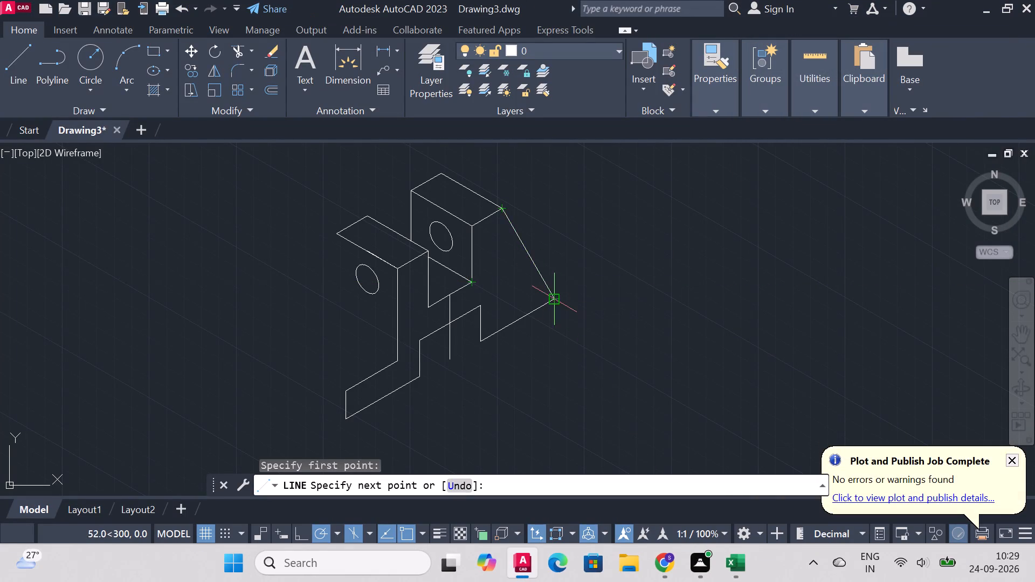
pyautogui.rightClick(503, 271)
pyautogui.click(523, 272)
# Draw a 14 mm vertical line up from the free far end of the base's bottom line.
pyautogui.click(12, 75)
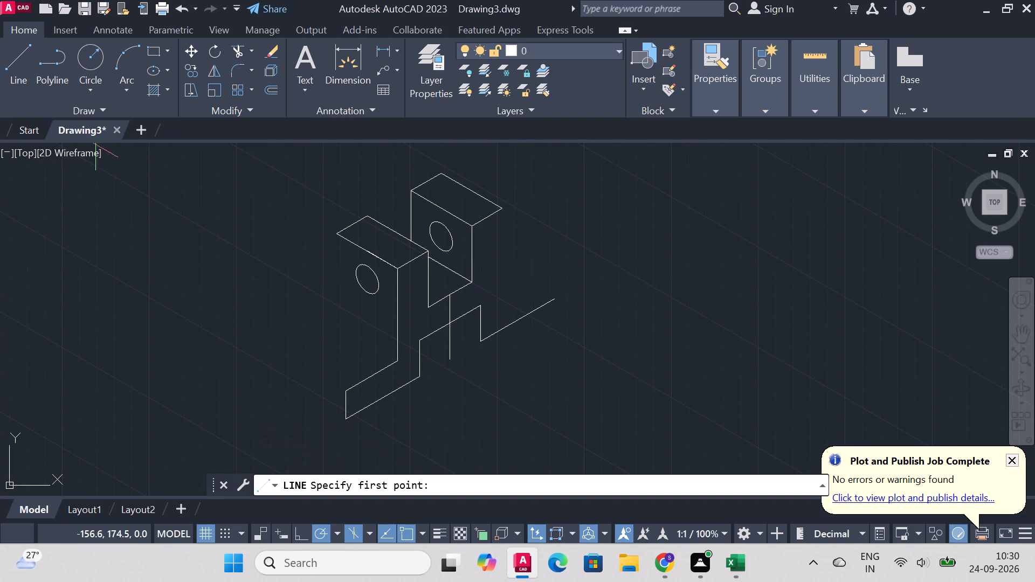
pyautogui.scroll(-1, 501, 254)
pyautogui.scroll(2, 619, 299)
pyautogui.click(401, 251)
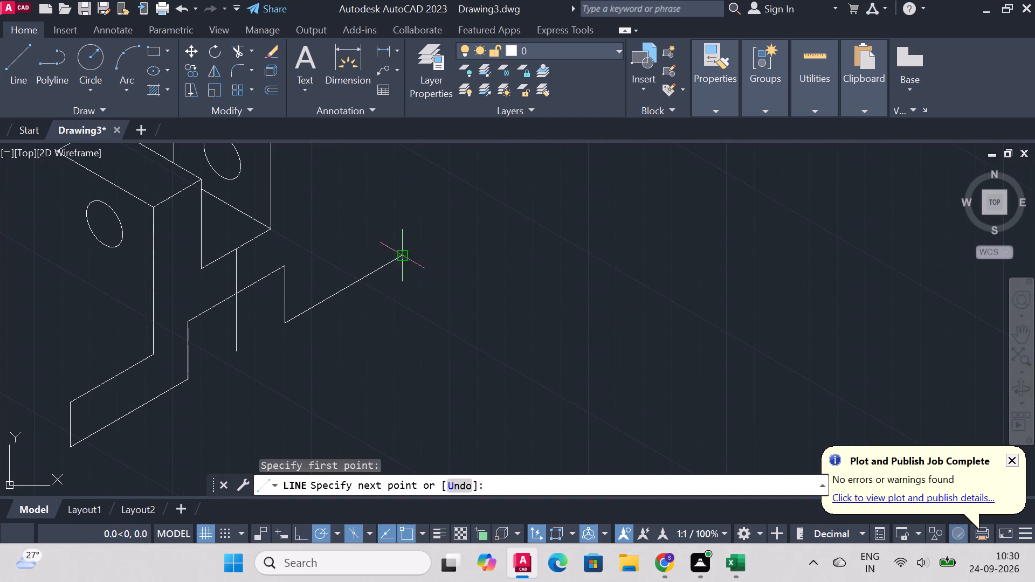
pyautogui.write('14')
pyautogui.press('Return')
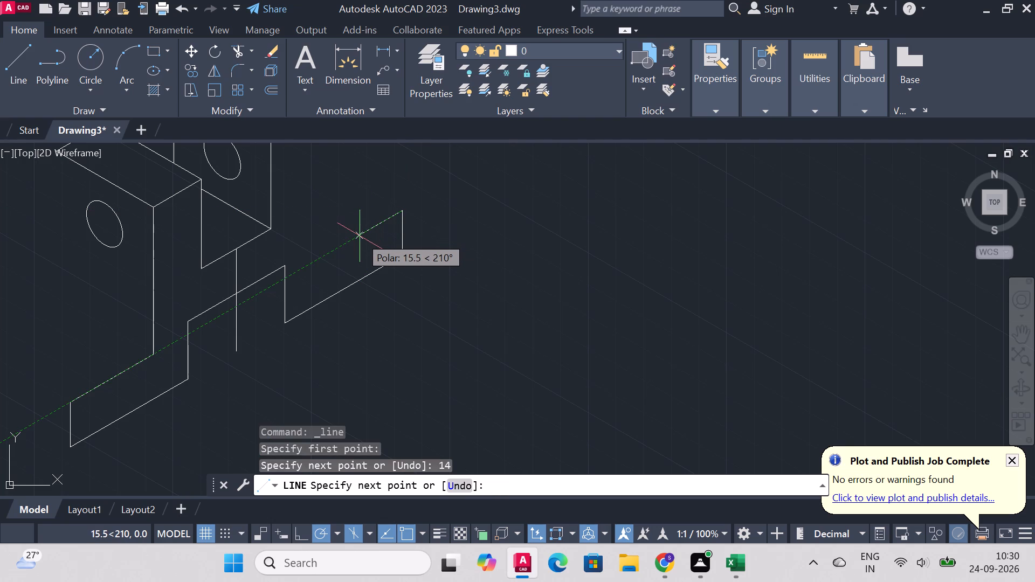
pyautogui.rightClick(350, 233)
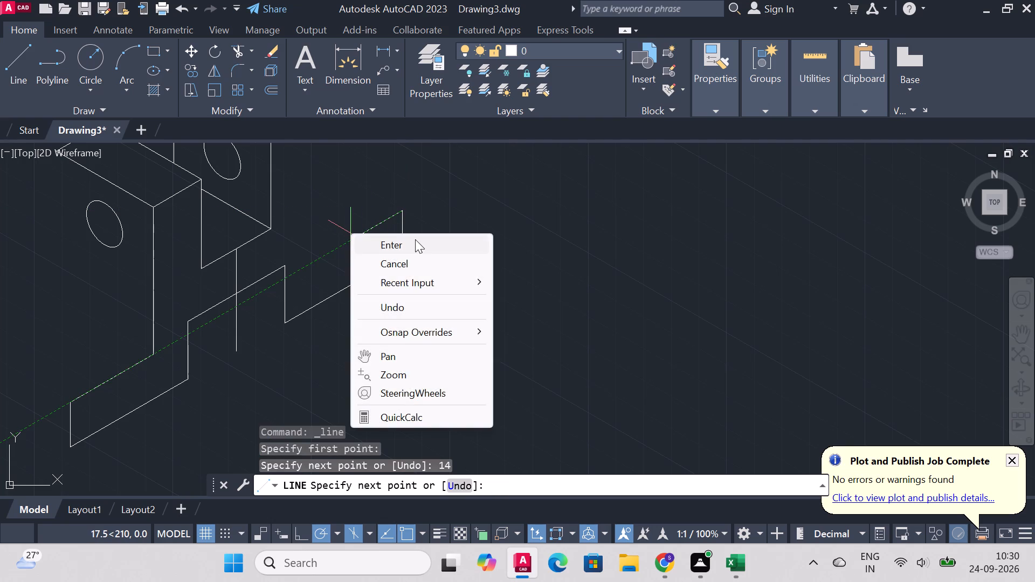
pyautogui.click(415, 239)
# Draw a vertical line about 49 mm down from the rear upright's outer top-face corner.
pyautogui.scroll(-2, 454, 206)
pyautogui.scroll(2, 464, 188)
pyautogui.scroll(-2, 447, 210)
pyautogui.scroll(2, 466, 175)
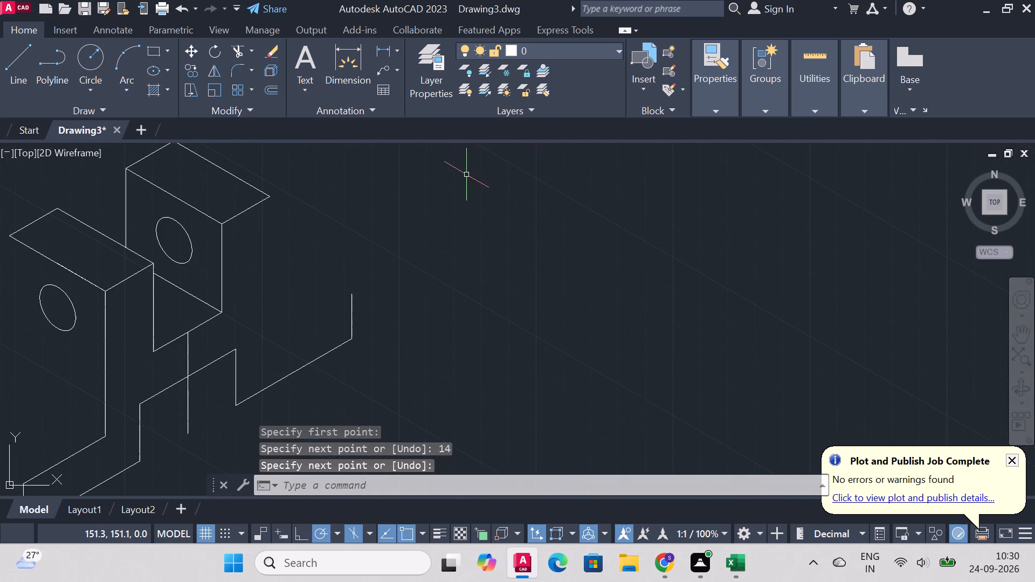
pyautogui.rightClick(486, 182)
pyautogui.click(536, 197)
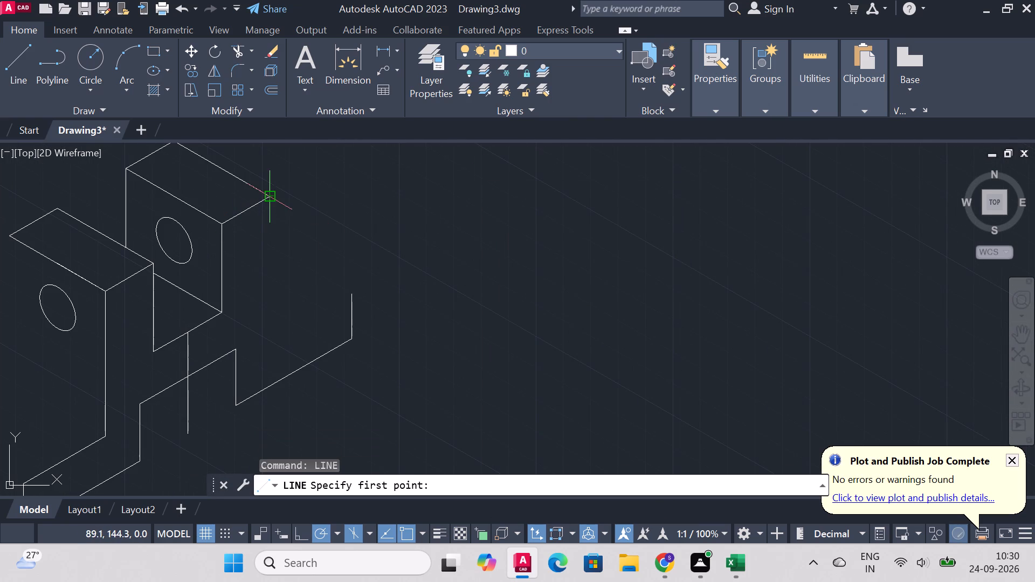
pyautogui.click(271, 201)
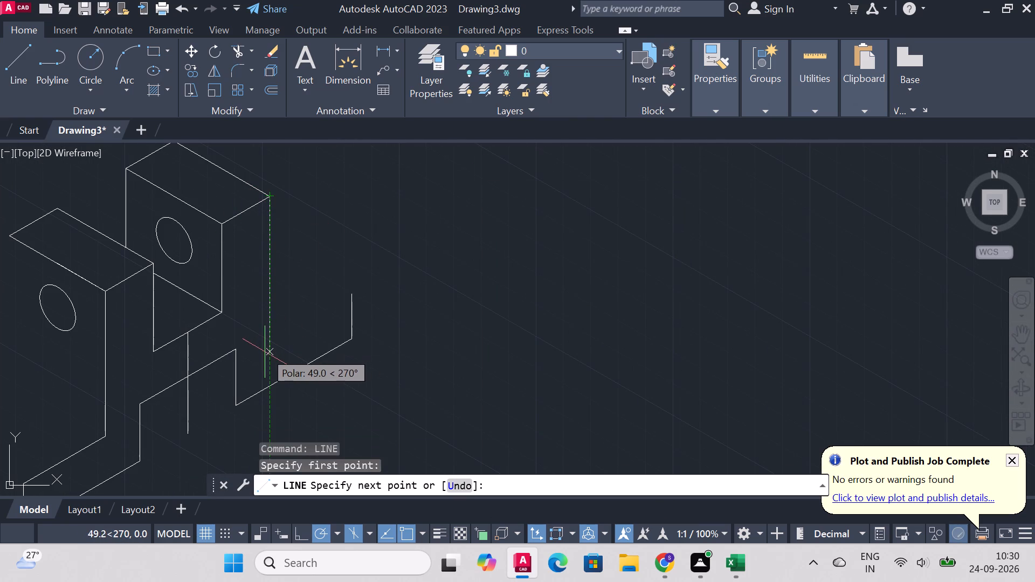
pyautogui.click(265, 352)
pyautogui.rightClick(266, 343)
pyautogui.click(305, 347)
# Draw a 30 mm sloping line at 210° from the top of the base's far end edge to the rear upright's new vertical edge.
pyautogui.rightClick(423, 241)
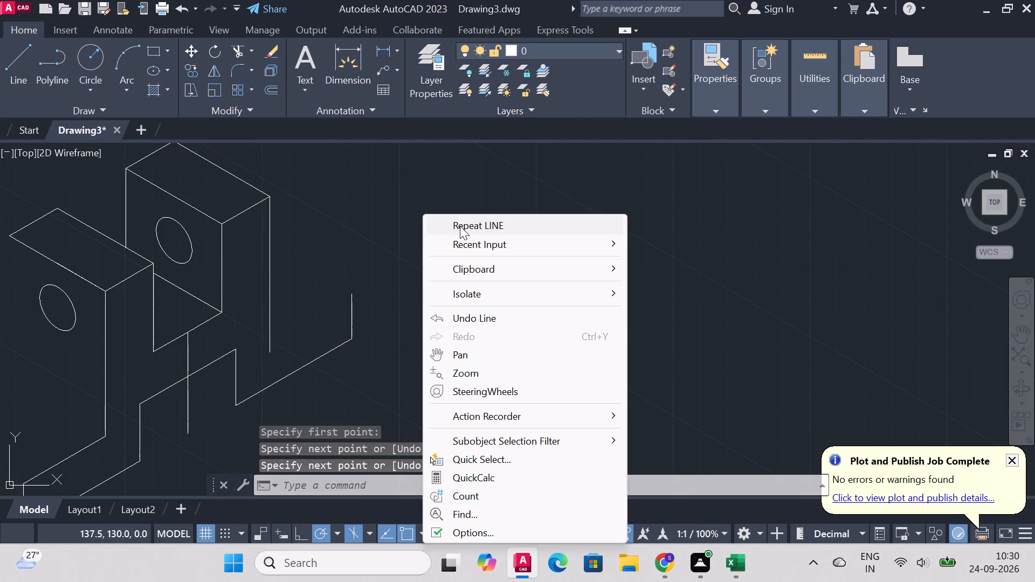
pyautogui.click(460, 226)
pyautogui.click(352, 299)
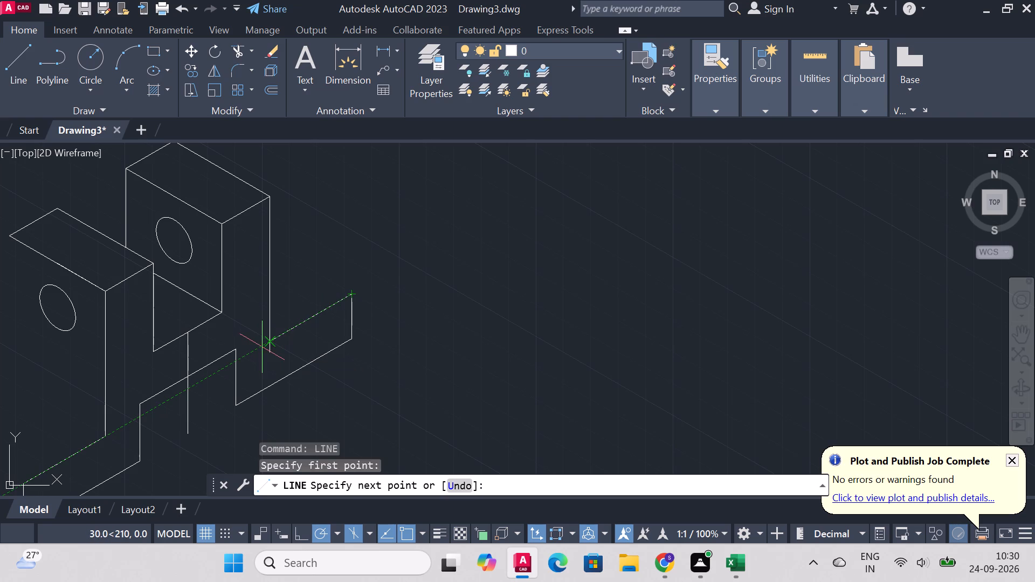
pyautogui.click(267, 343)
pyautogui.rightClick(268, 342)
pyautogui.click(309, 347)
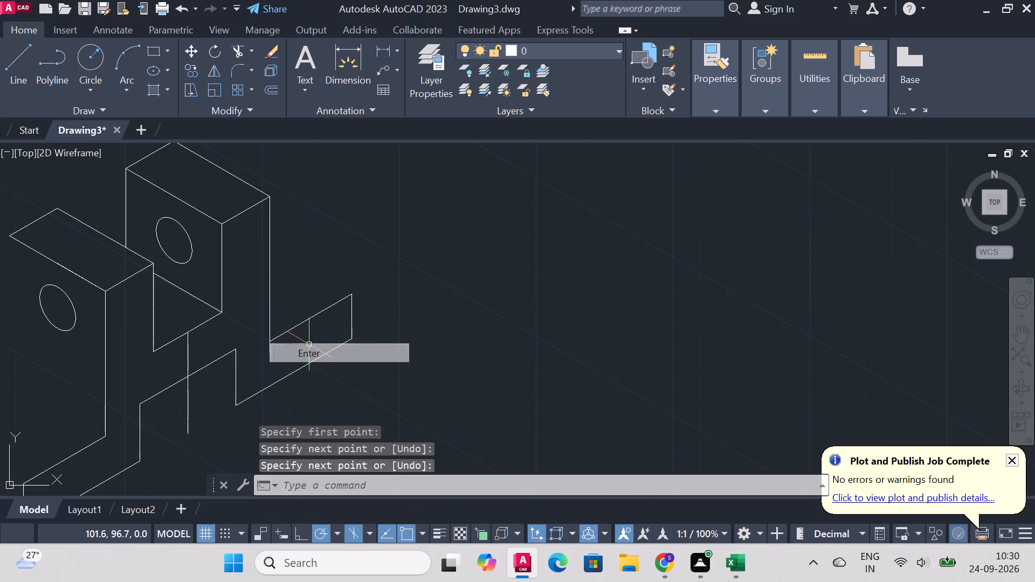
# Trim the part of the rear upright's outer vertical edge that extends below the base's upper sloping line.
pyautogui.scroll(-3, 321, 300)
pyautogui.scroll(3, 306, 323)
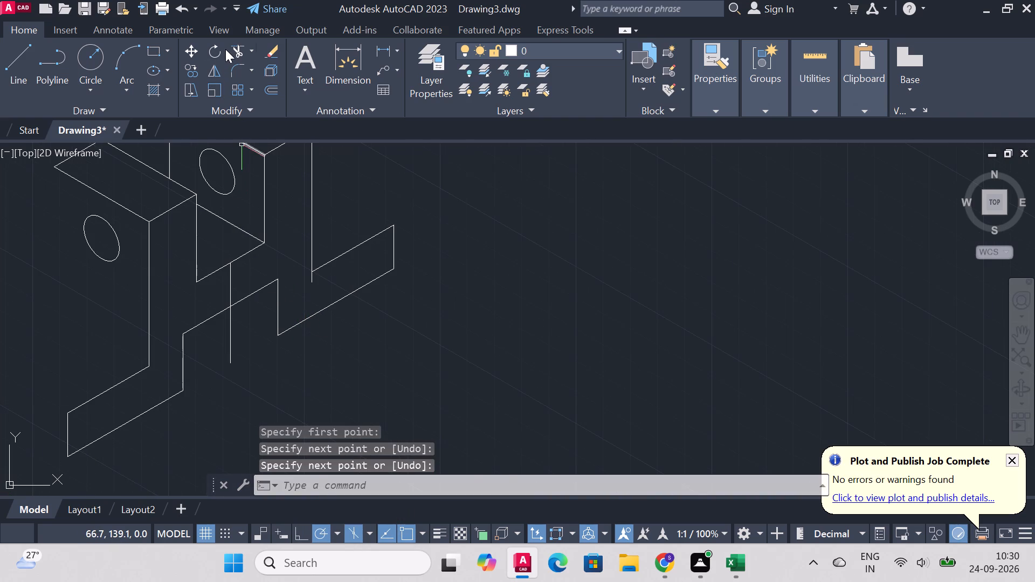
pyautogui.click(232, 47)
pyautogui.click(313, 281)
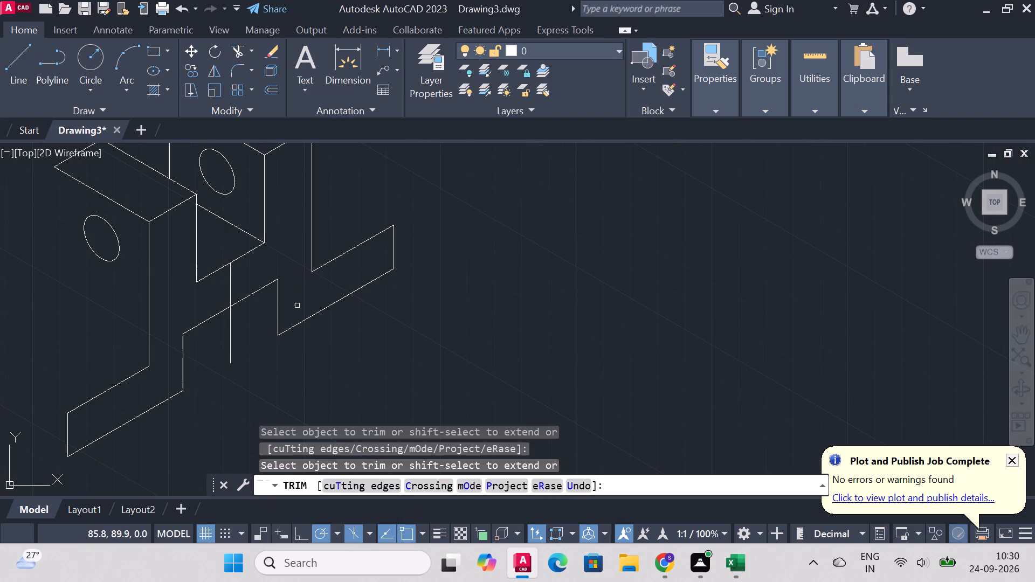
pyautogui.rightClick(644, 264)
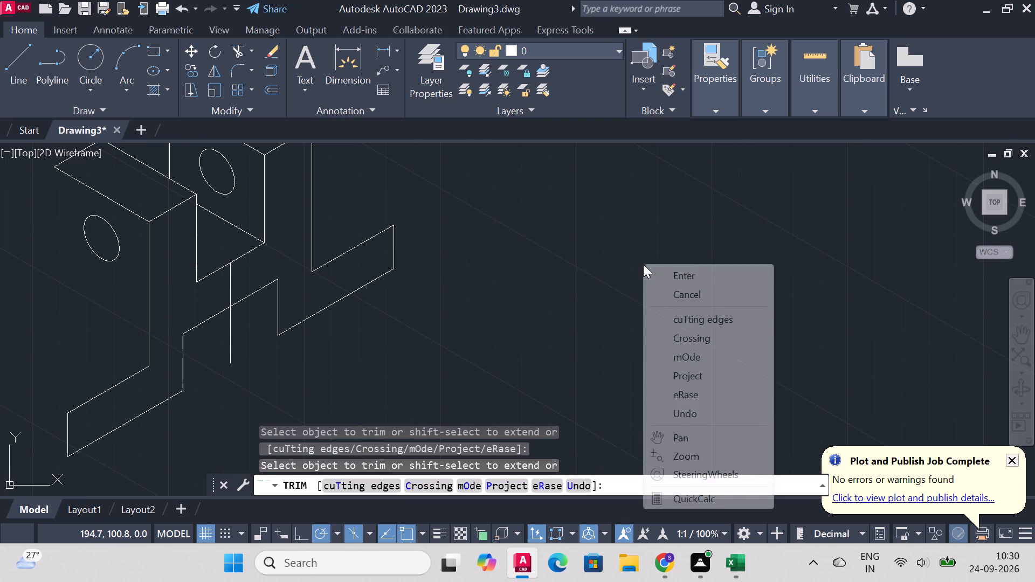
pyautogui.click(670, 272)
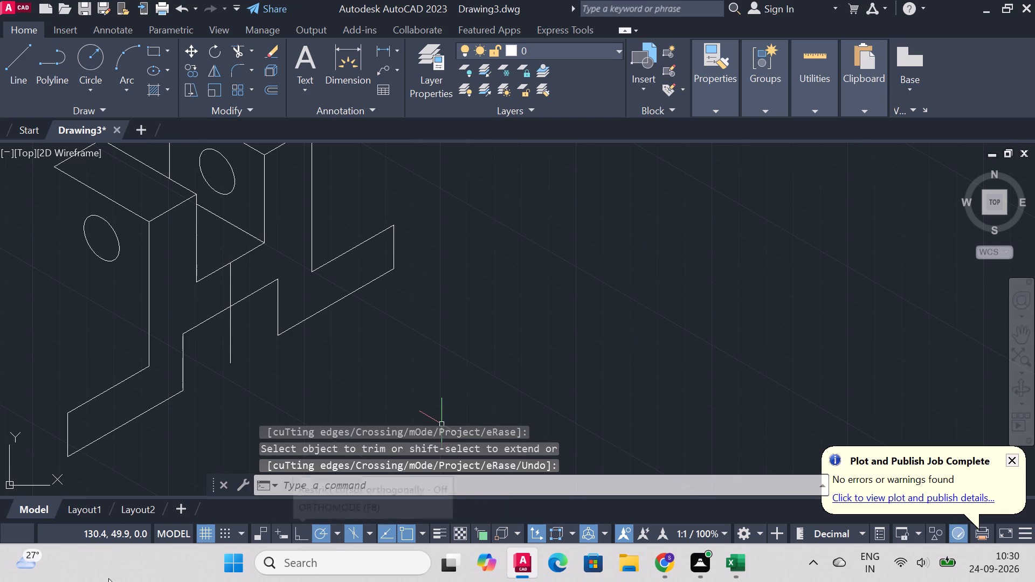
# Outline the base's near end face with a 35 mm bottom edge, a 14 mm vertical edge and a top edge back to the front corner.
pyautogui.scroll(-2, 192, 519)
pyautogui.scroll(-3, 414, 343)
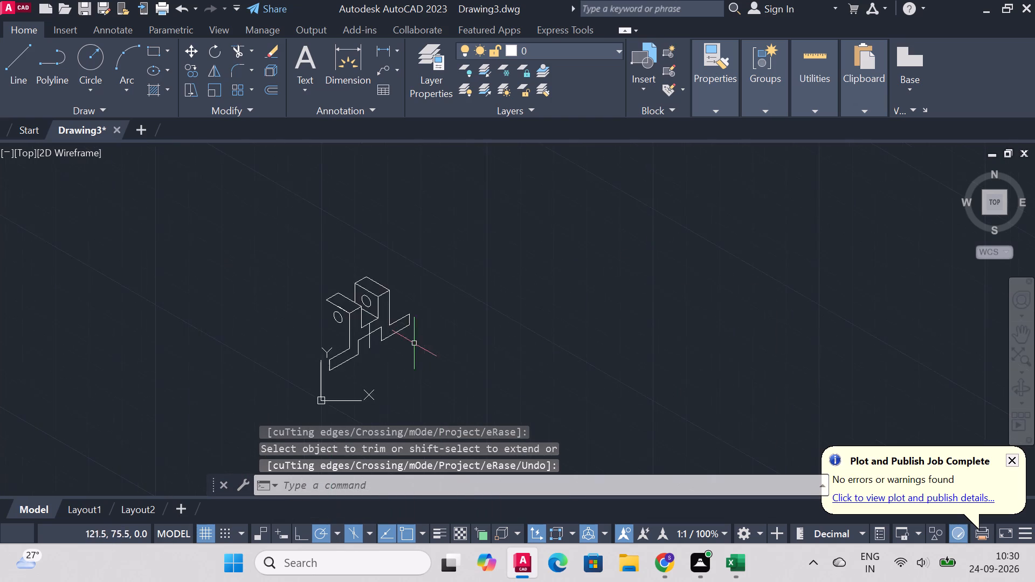
pyautogui.scroll(3, 292, 392)
pyautogui.scroll(-1, 382, 347)
pyautogui.click(9, 59)
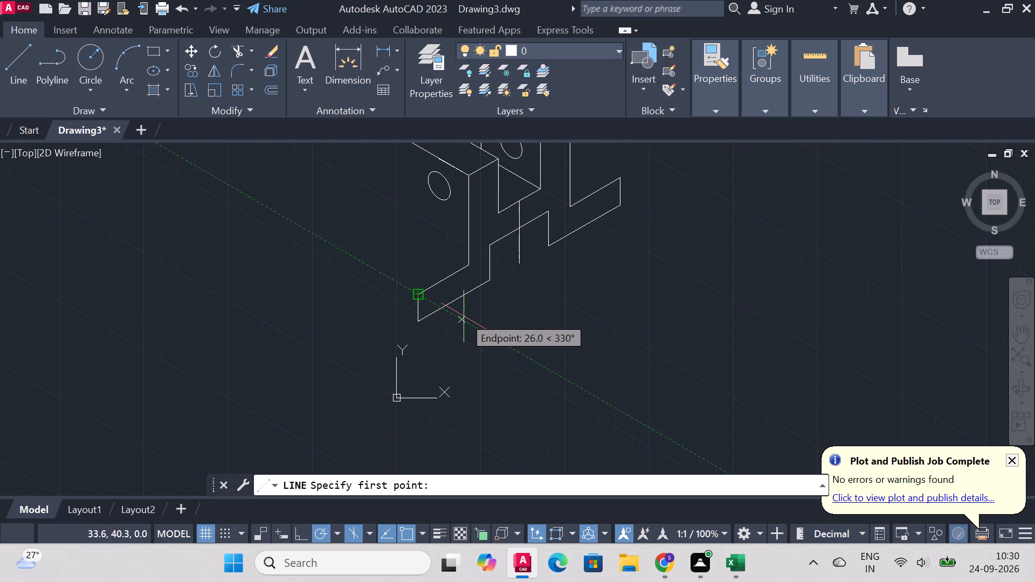
pyautogui.click(419, 319)
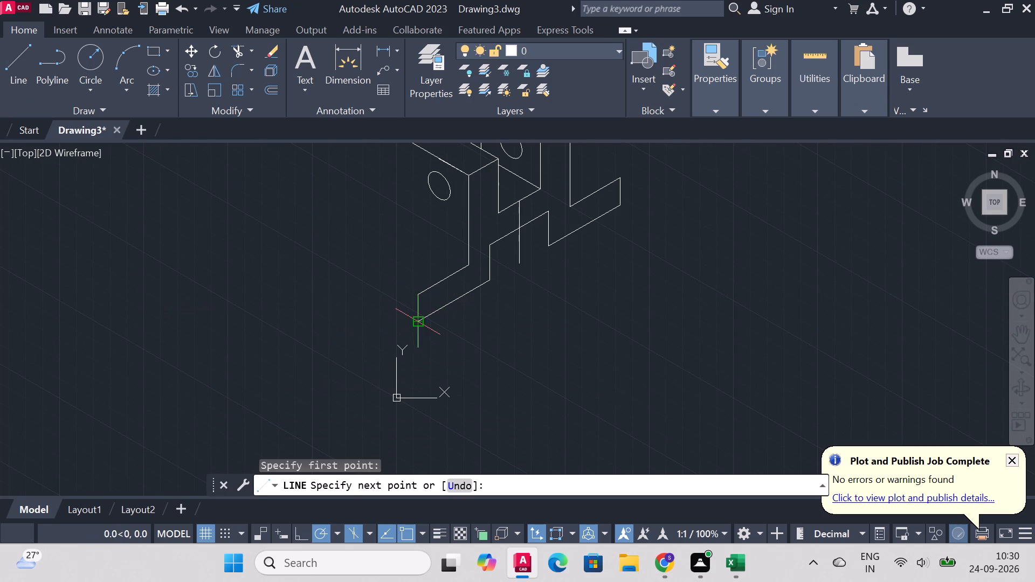
pyautogui.write('35')
pyautogui.press('Return')
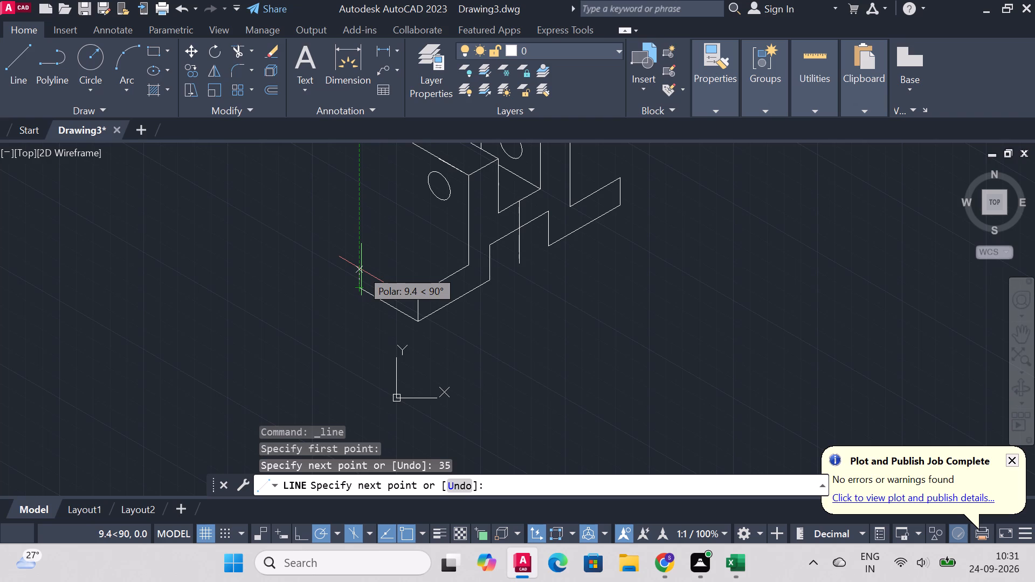
pyautogui.write('14')
pyautogui.press('Return')
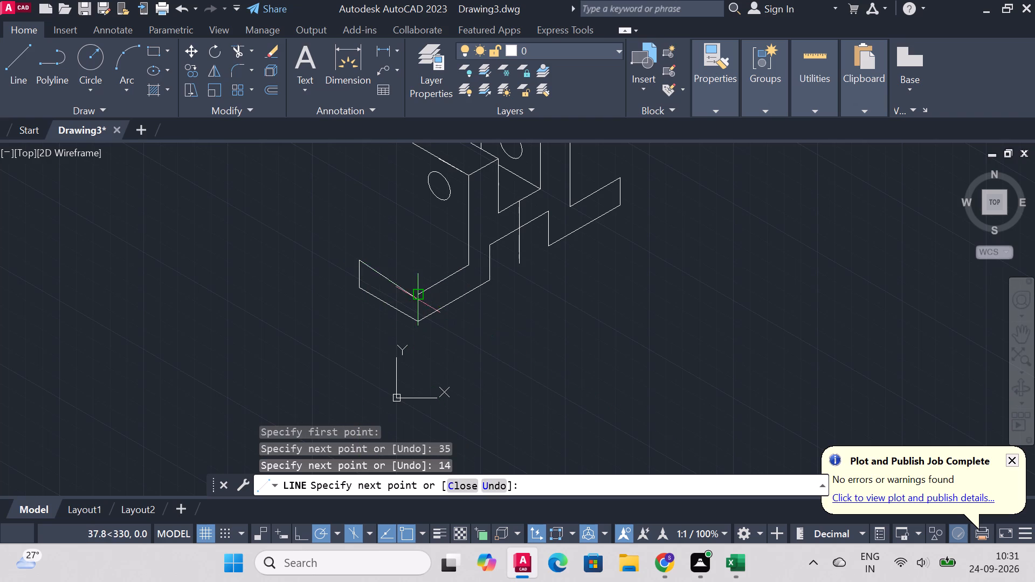
pyautogui.click(415, 296)
pyautogui.rightClick(415, 296)
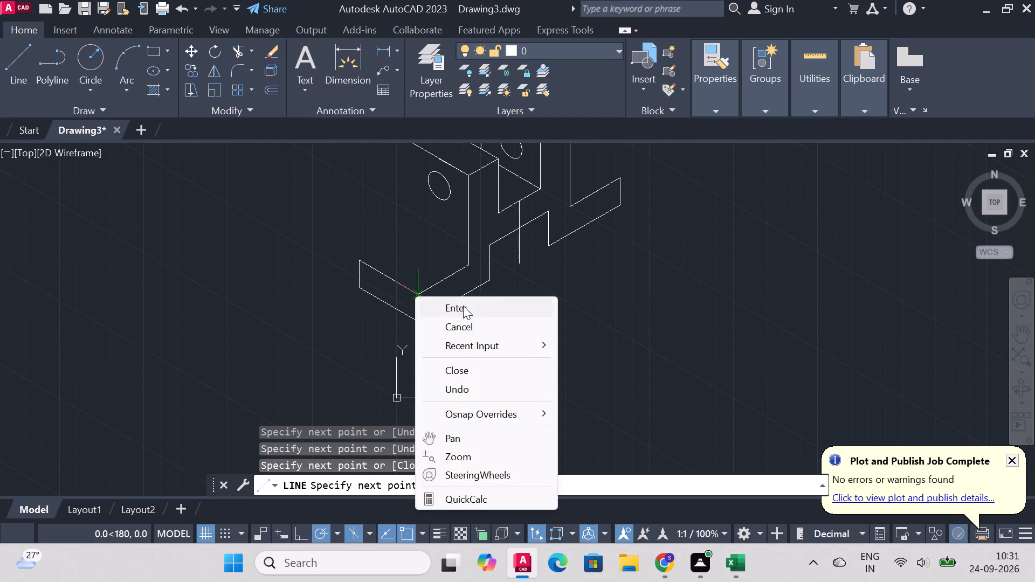
pyautogui.click(472, 312)
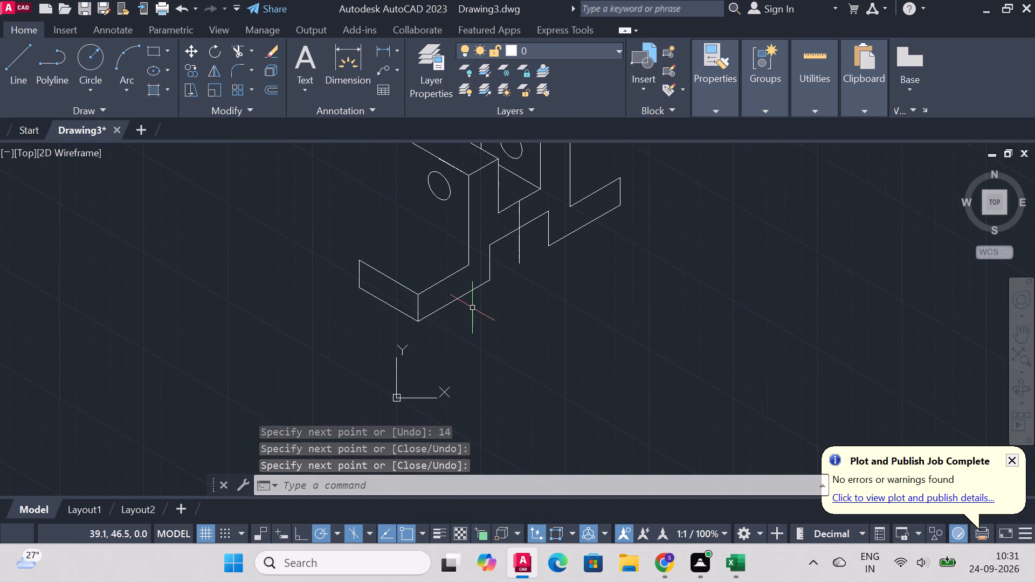
# Draw a 35 mm line at 150° from the front upright's lower corner, continuing to the near end face's back top corner.
pyautogui.click(3, 52)
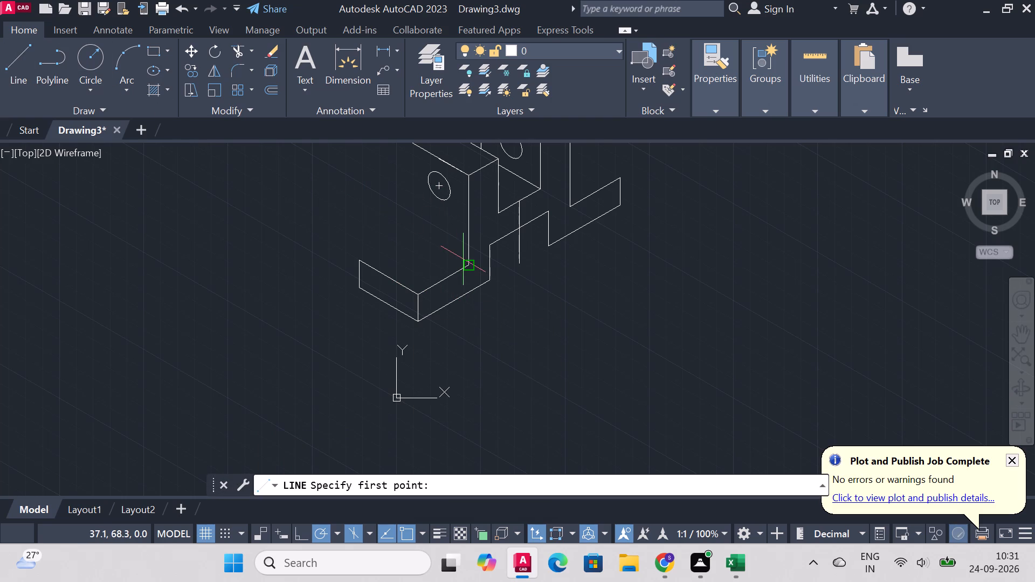
pyautogui.click(468, 261)
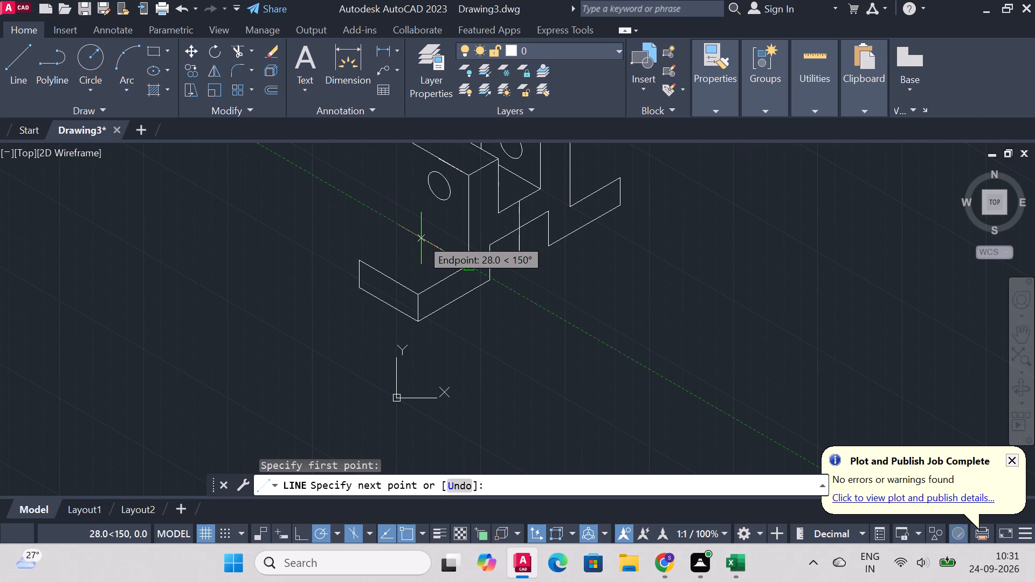
pyautogui.write('35')
pyautogui.press('Return')
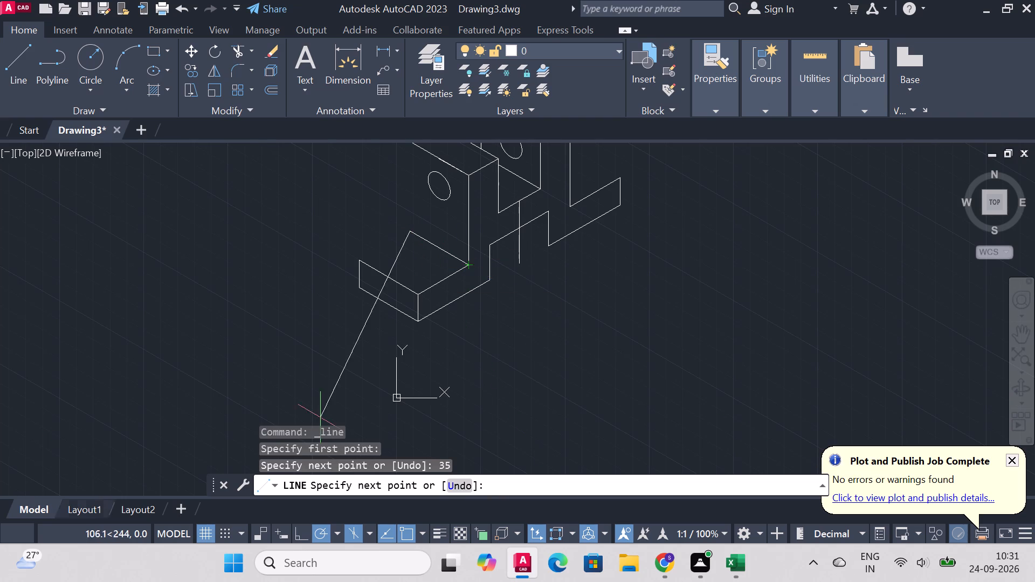
pyautogui.click(363, 260)
pyautogui.rightClick(363, 260)
pyautogui.click(407, 264)
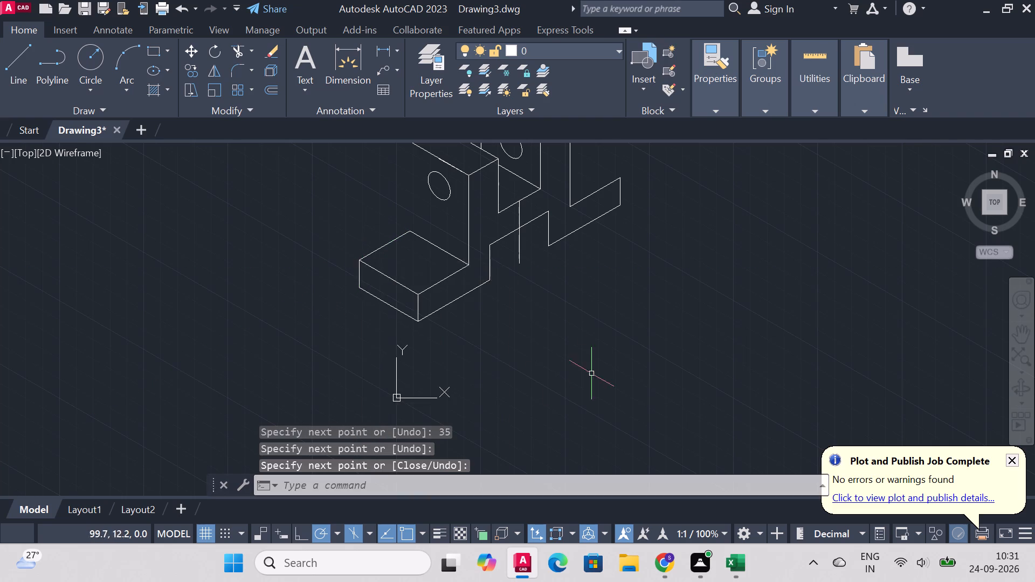
# Draw a 46 mm vertical edge from the front upright's far-left top-face corner down to the back corner of the base's top face.
pyautogui.scroll(-2, 604, 332)
pyautogui.scroll(1, 599, 283)
pyautogui.rightClick(375, 268)
pyautogui.click(419, 225)
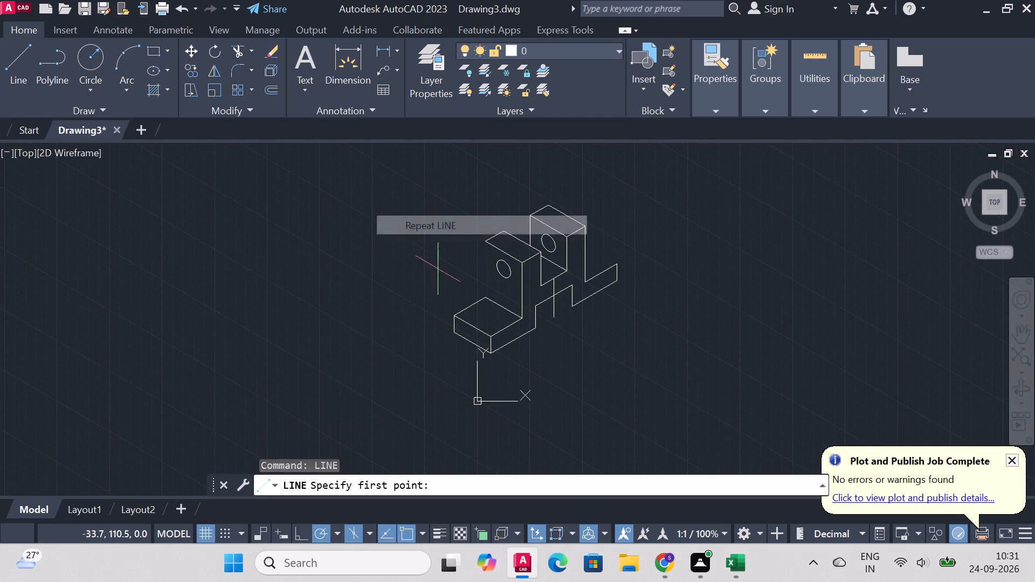
pyautogui.click(486, 243)
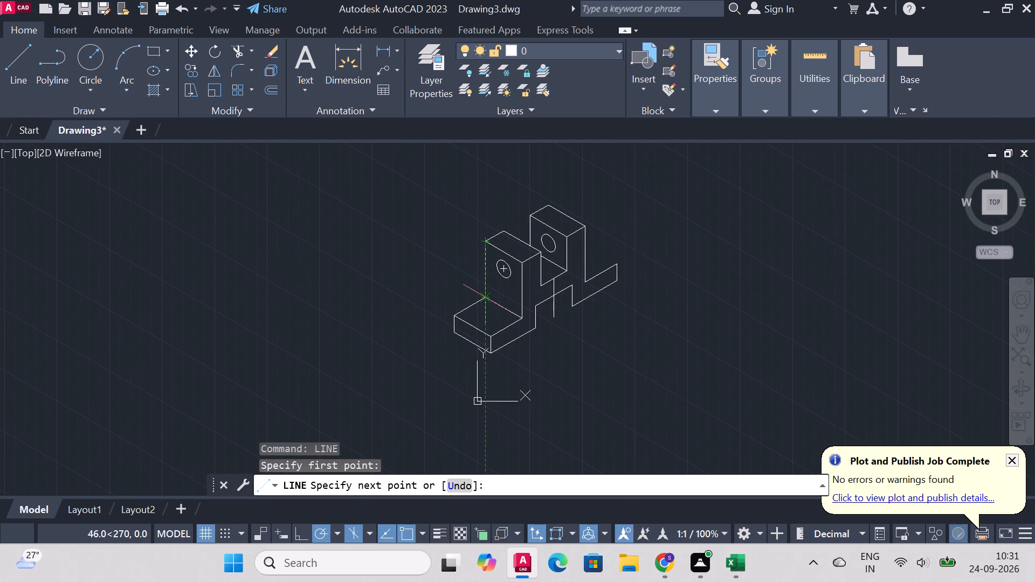
pyautogui.click(488, 294)
pyautogui.rightClick(488, 292)
pyautogui.click(518, 293)
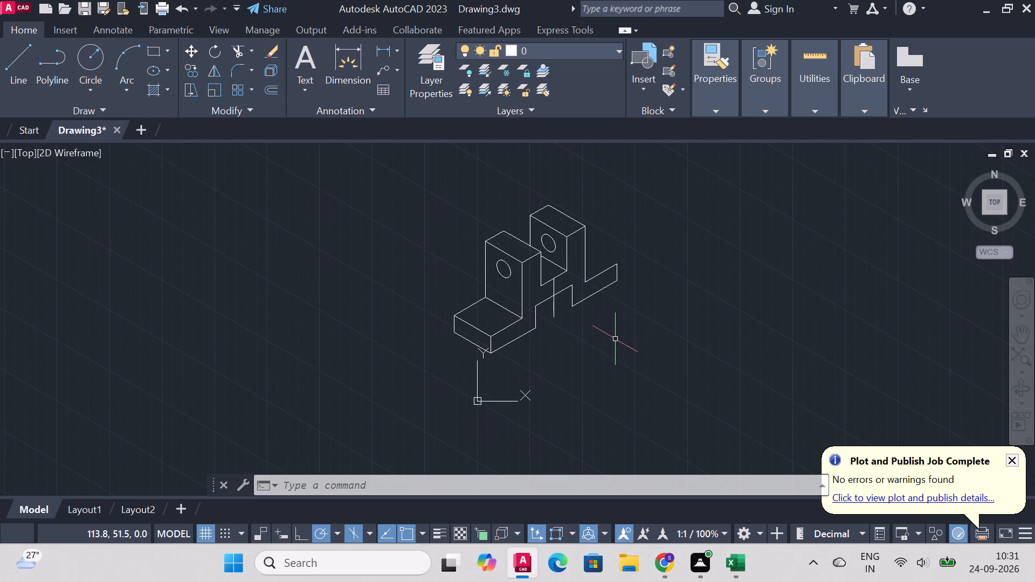
# Draw the base's far top edge from the top of its far end edge back to the rear upright's outer vertical edge.
pyautogui.scroll(1, 611, 219)
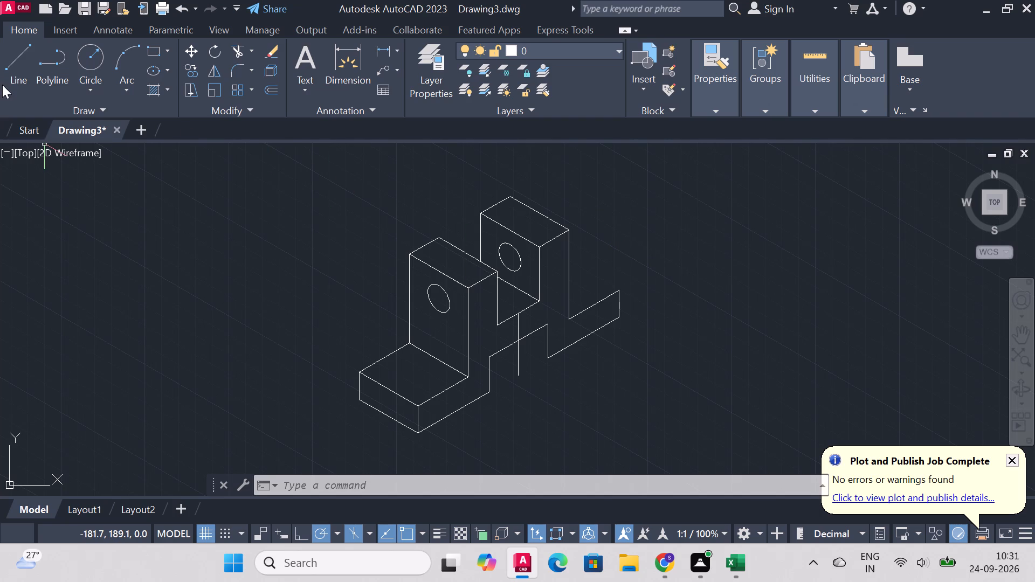
pyautogui.click(12, 59)
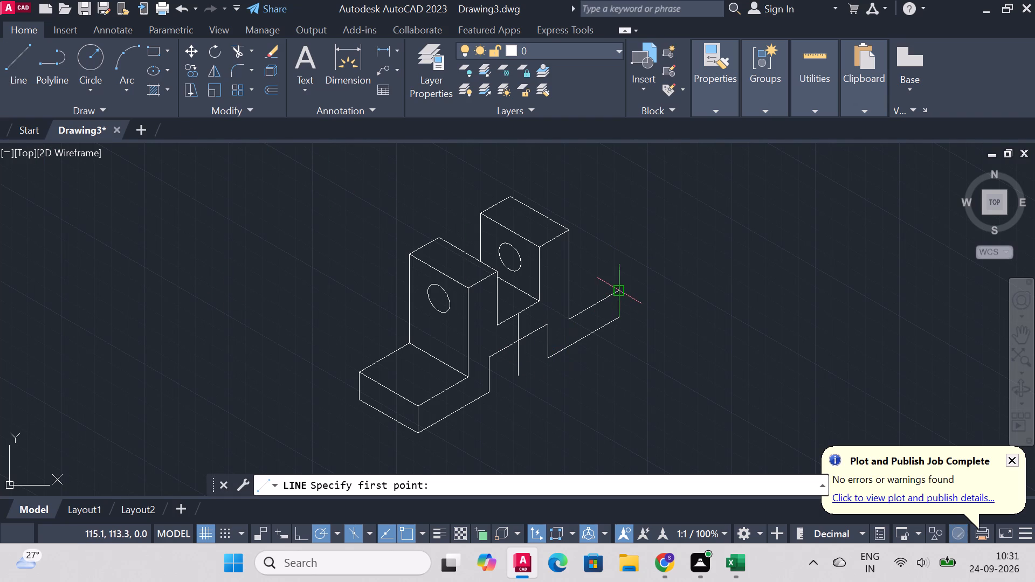
pyautogui.click(618, 289)
pyautogui.click(571, 257)
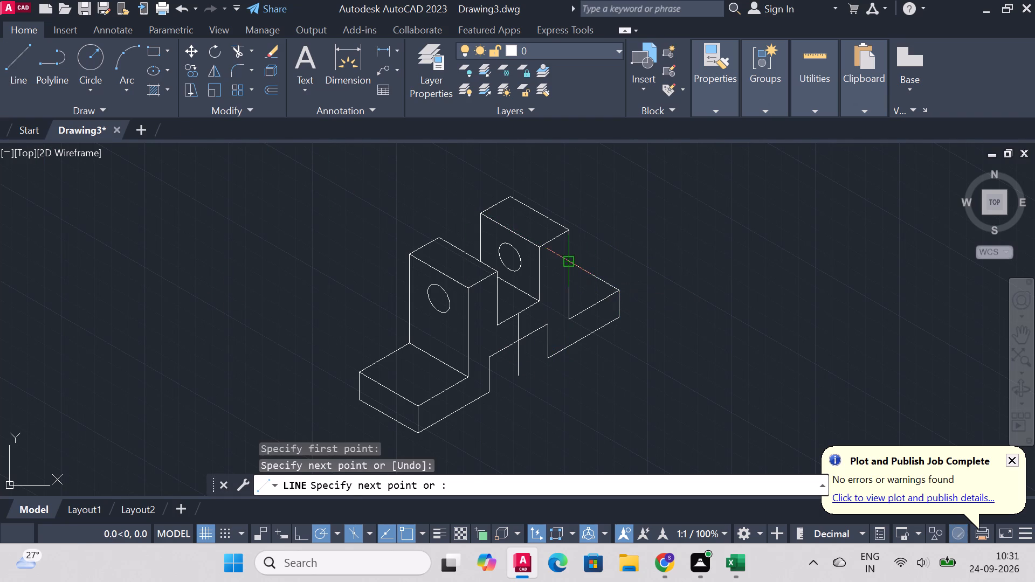
pyautogui.rightClick(583, 257)
pyautogui.click(629, 264)
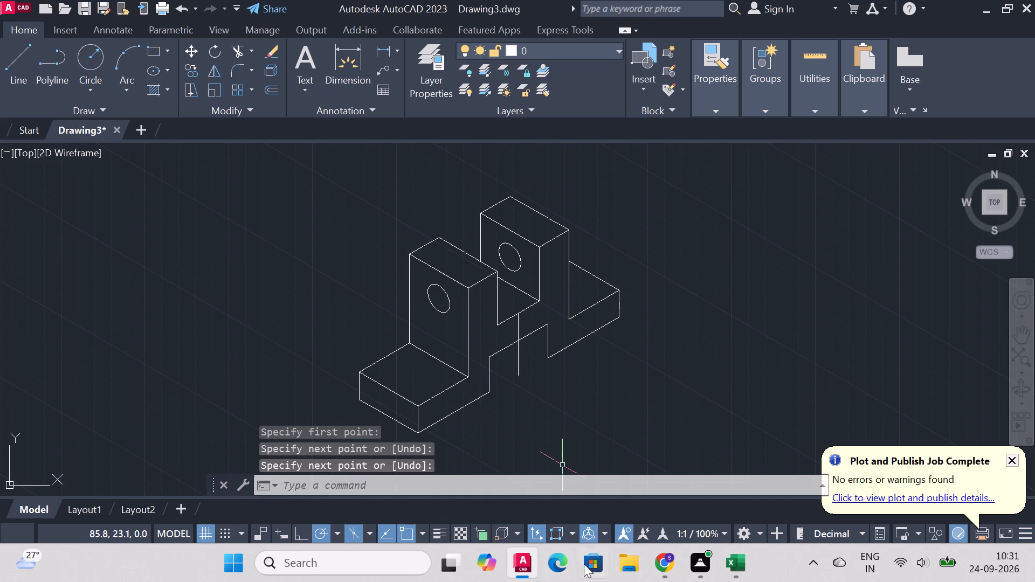
# Delete the vertical line running down through the middle of the notch between the two uprights.
pyautogui.click(518, 329)
pyautogui.press('Delete')
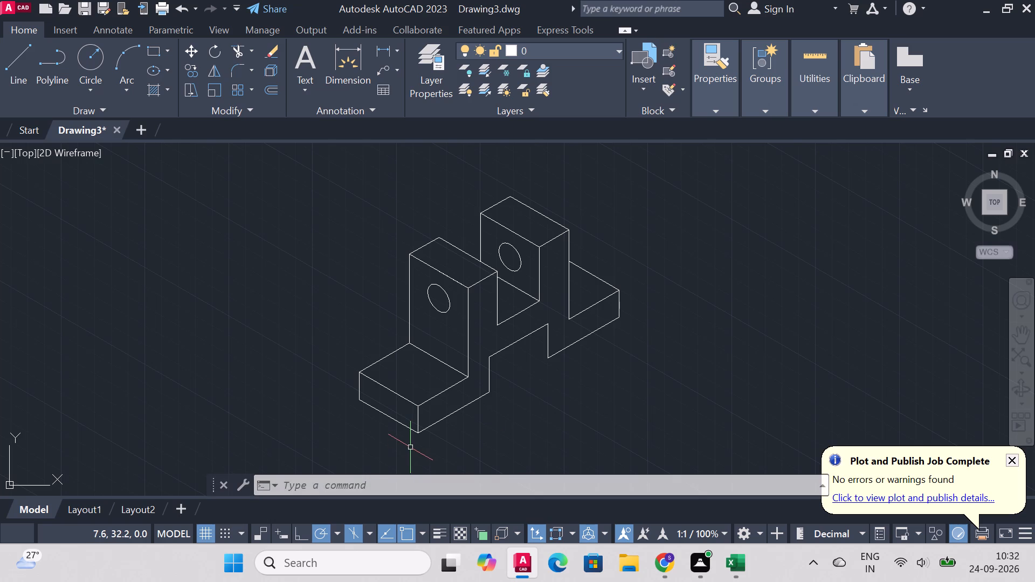
# Draw a 20 mm line at 150° from the base's front top corner, along the near end face's top edge.
pyautogui.click(8, 51)
pyautogui.scroll(-2, 560, 427)
pyautogui.scroll(1, 485, 429)
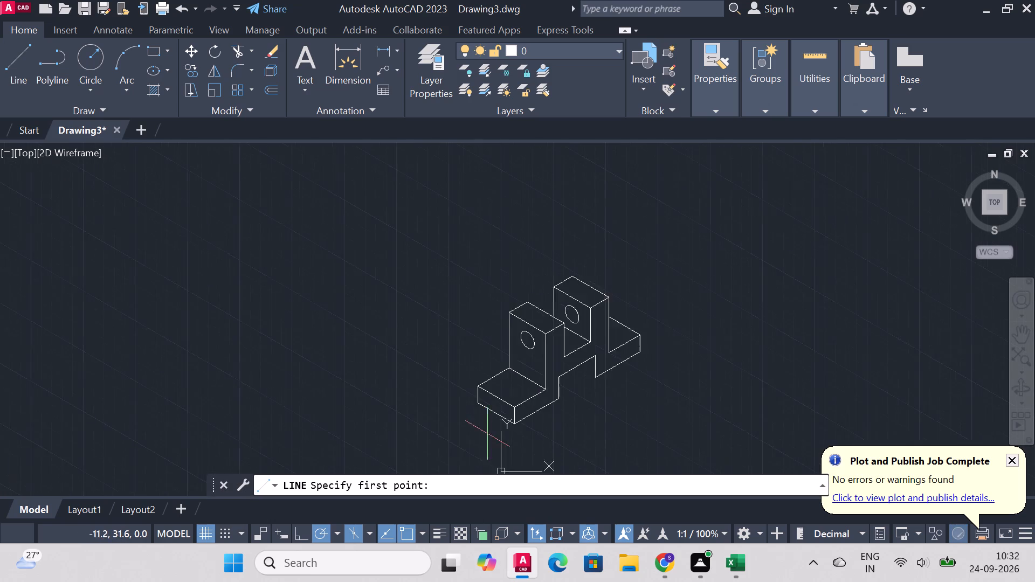
pyautogui.scroll(2, 487, 434)
pyautogui.click(551, 365)
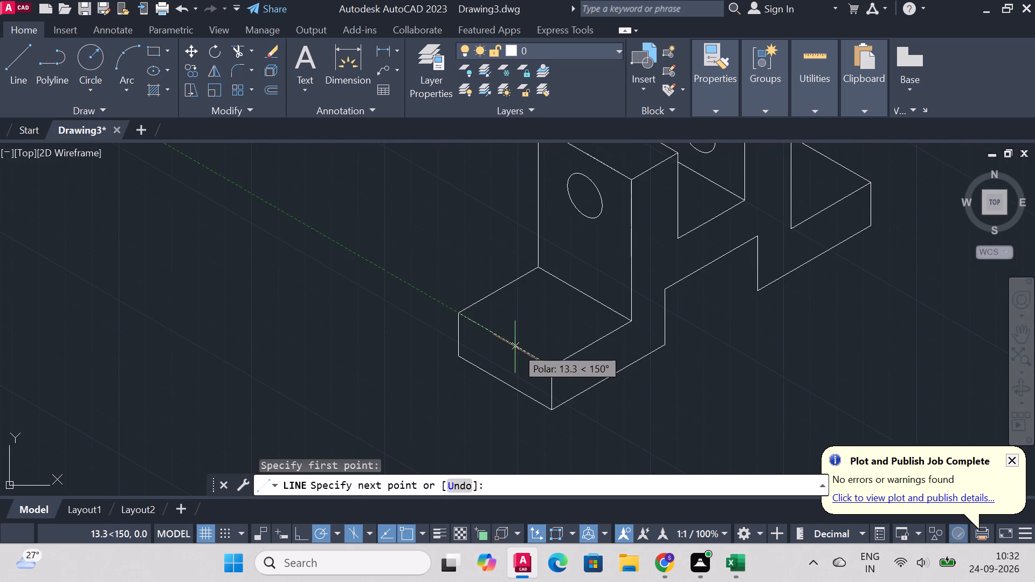
pyautogui.write('20')
pyautogui.press('Return')
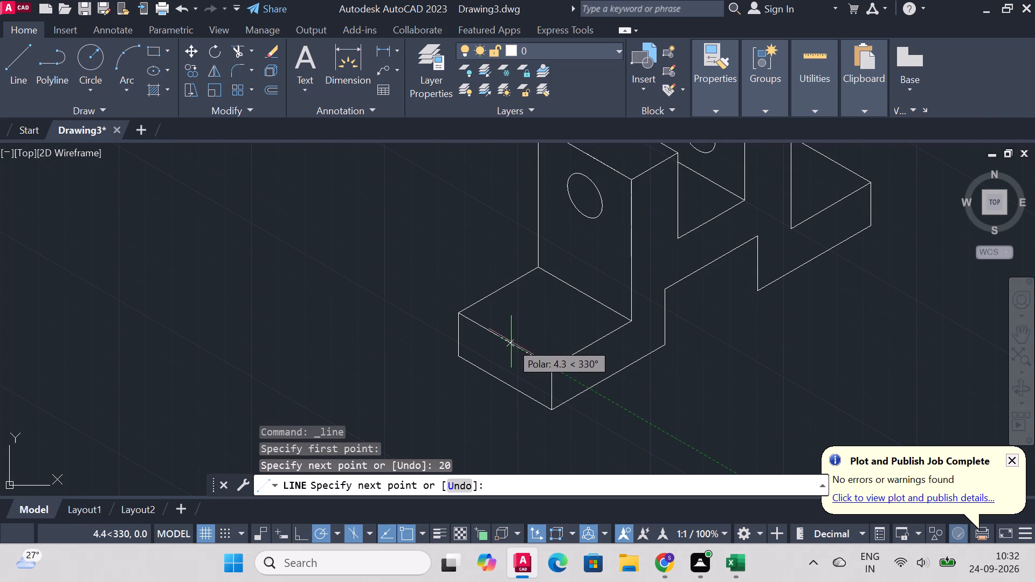
pyautogui.rightClick(492, 347)
pyautogui.click(550, 361)
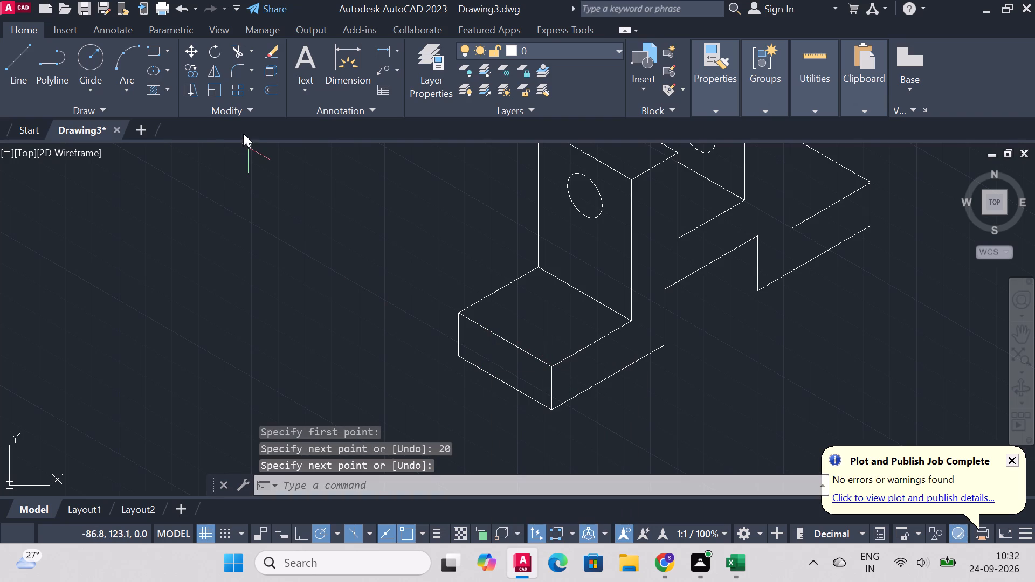
# Draw a vertical construction line from the midpoint of the short sloping edge between the uprights down to below the base.
pyautogui.click(22, 66)
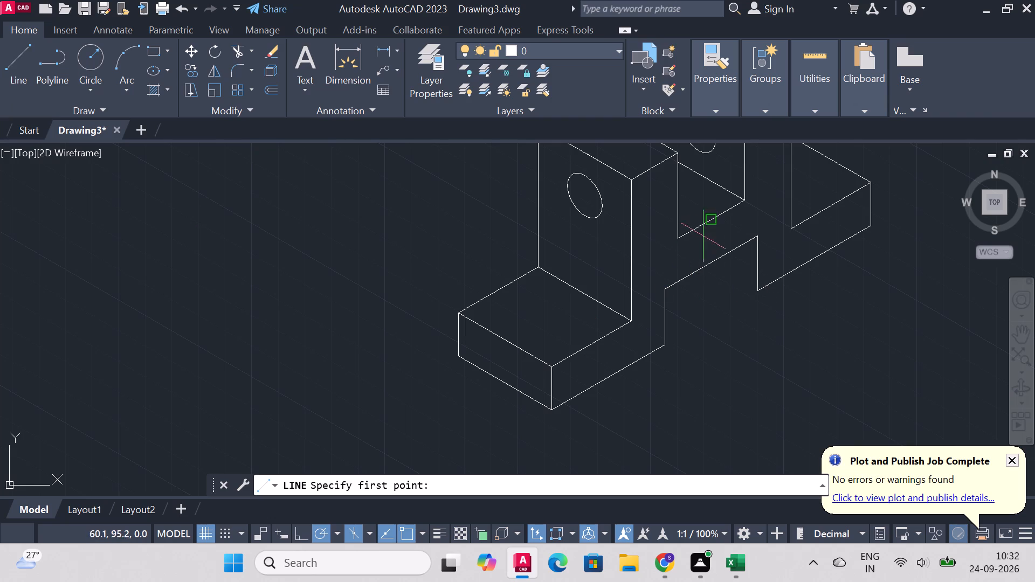
pyautogui.click(712, 220)
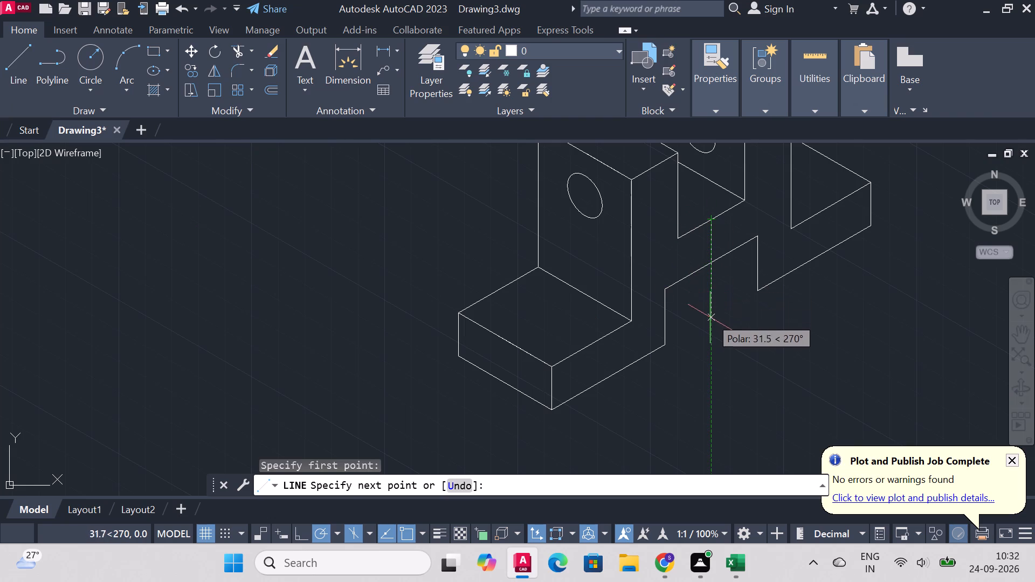
pyautogui.click(708, 404)
pyautogui.rightClick(706, 404)
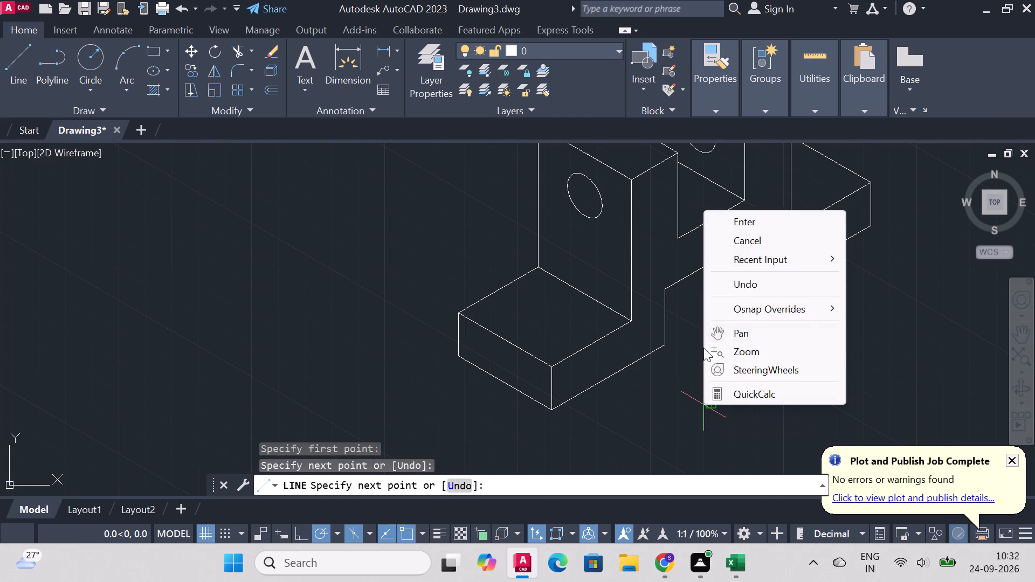
pyautogui.click(739, 214)
# Draw a 30° line from the notch's near lower corner to the vertical construction line.
pyautogui.click(23, 58)
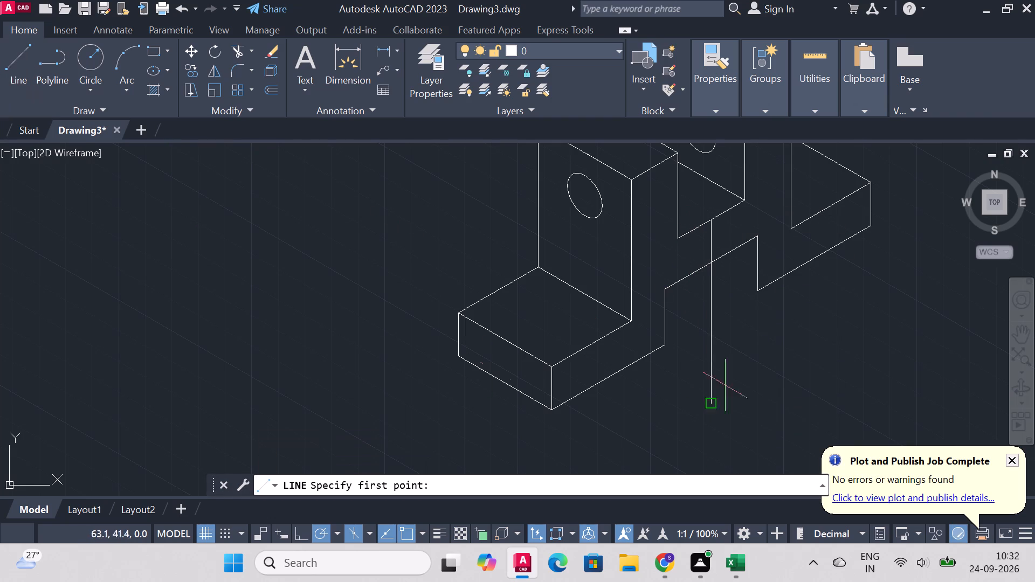
pyautogui.click(665, 340)
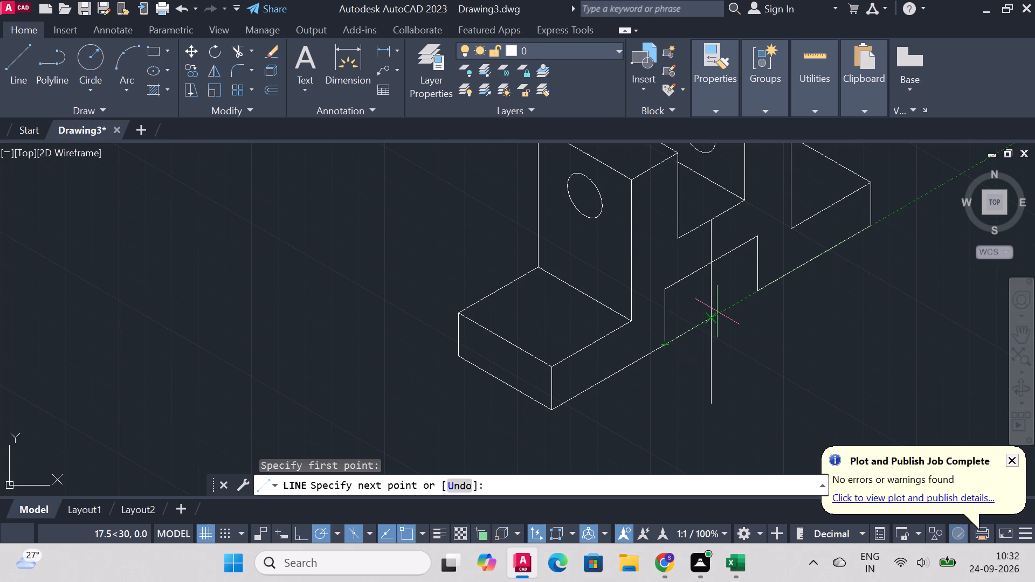
pyautogui.click(713, 316)
pyautogui.rightClick(713, 316)
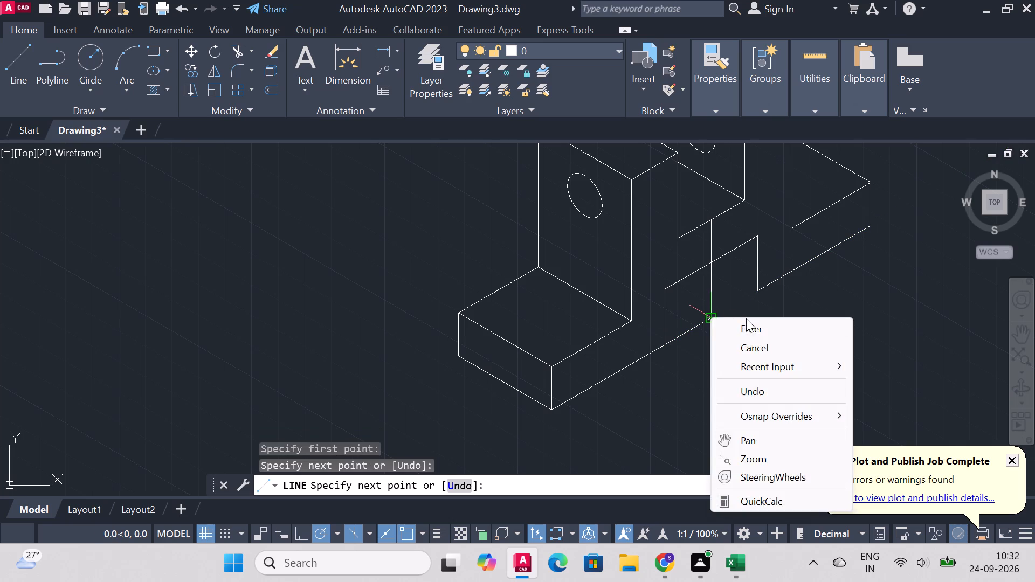
pyautogui.click(748, 321)
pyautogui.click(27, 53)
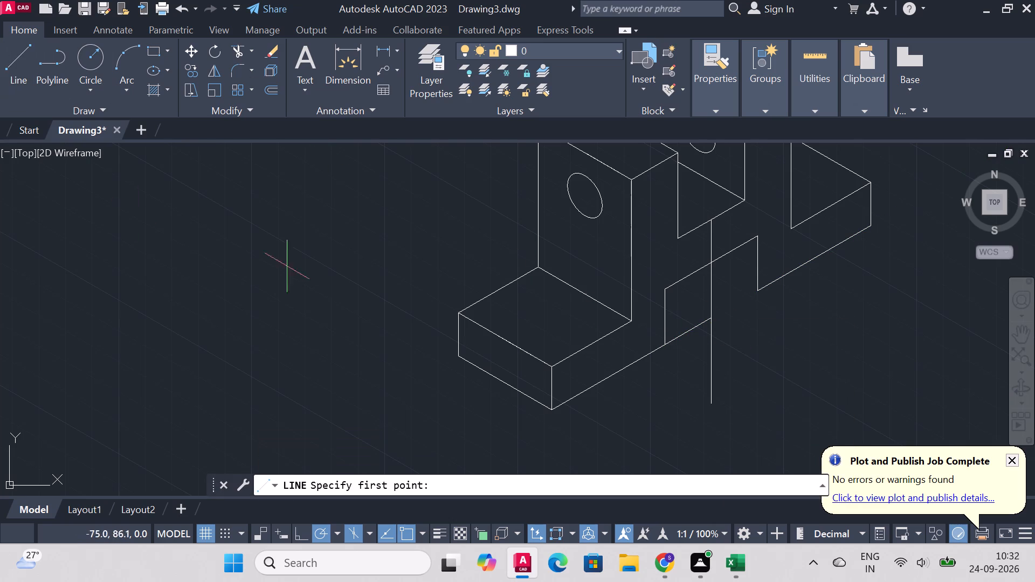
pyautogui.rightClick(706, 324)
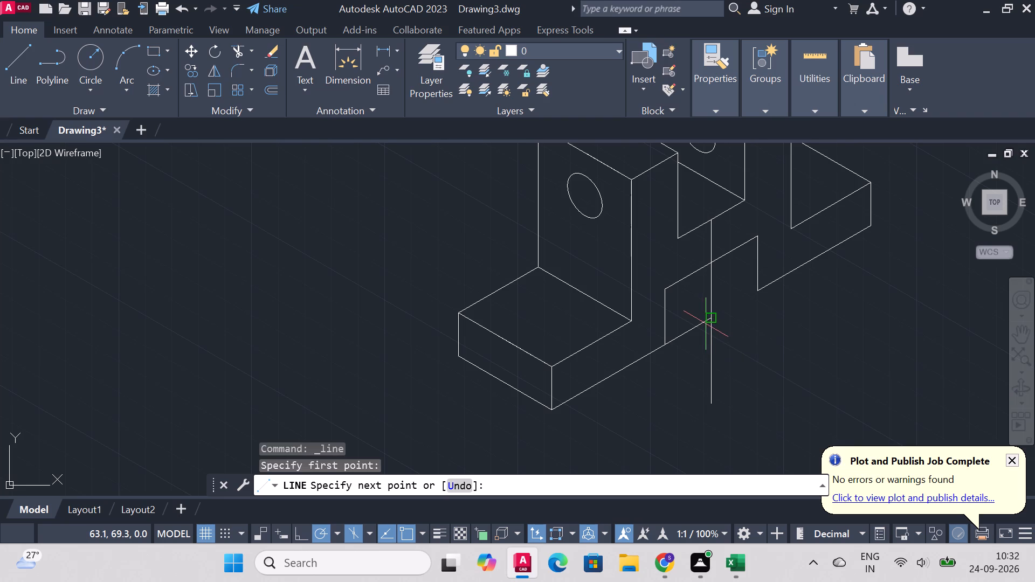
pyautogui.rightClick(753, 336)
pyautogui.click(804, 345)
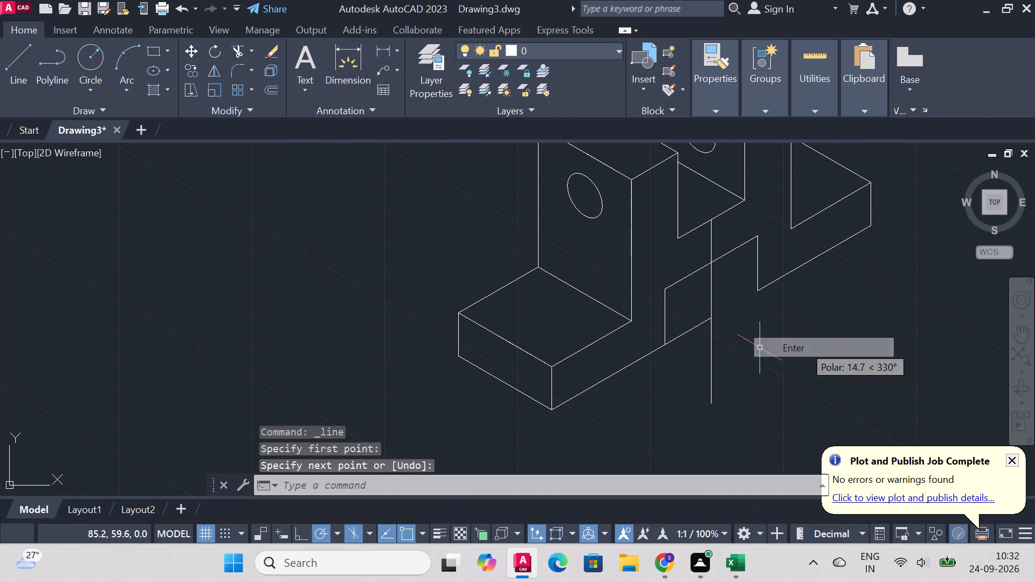
# Draw a 30° line from the front upright's lower front corner, extending the base's top edge to the vertical construction line.
pyautogui.click(0, 66)
pyautogui.click(13, 66)
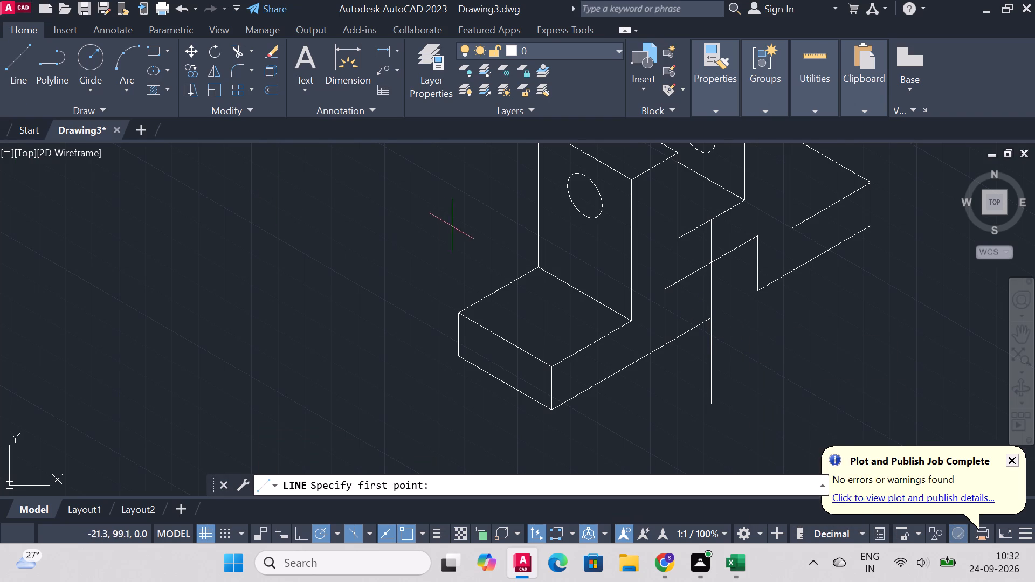
pyautogui.scroll(1, 454, 224)
pyautogui.scroll(-1, 754, 352)
pyautogui.click(744, 364)
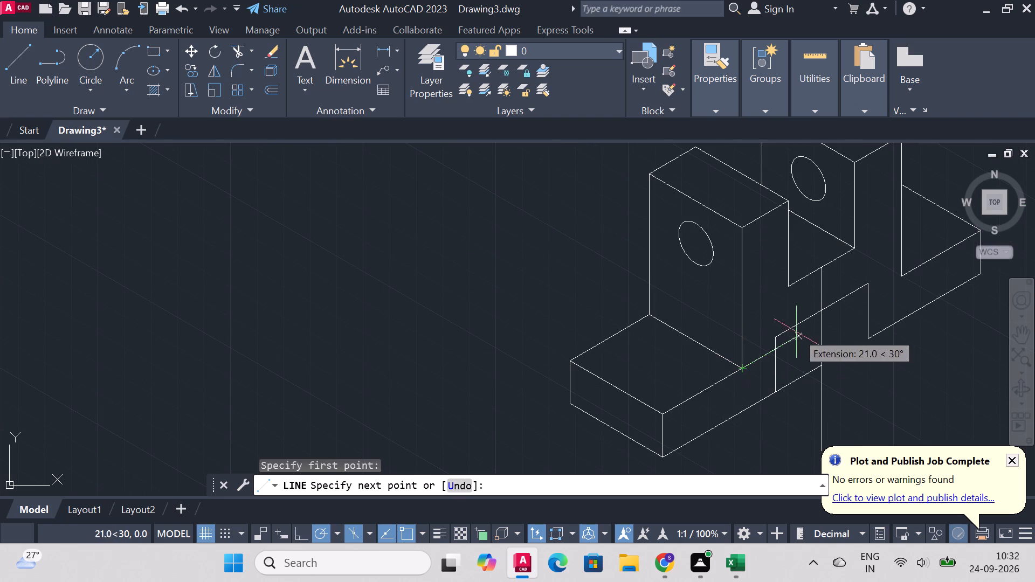
pyautogui.click(818, 324)
pyautogui.rightClick(819, 324)
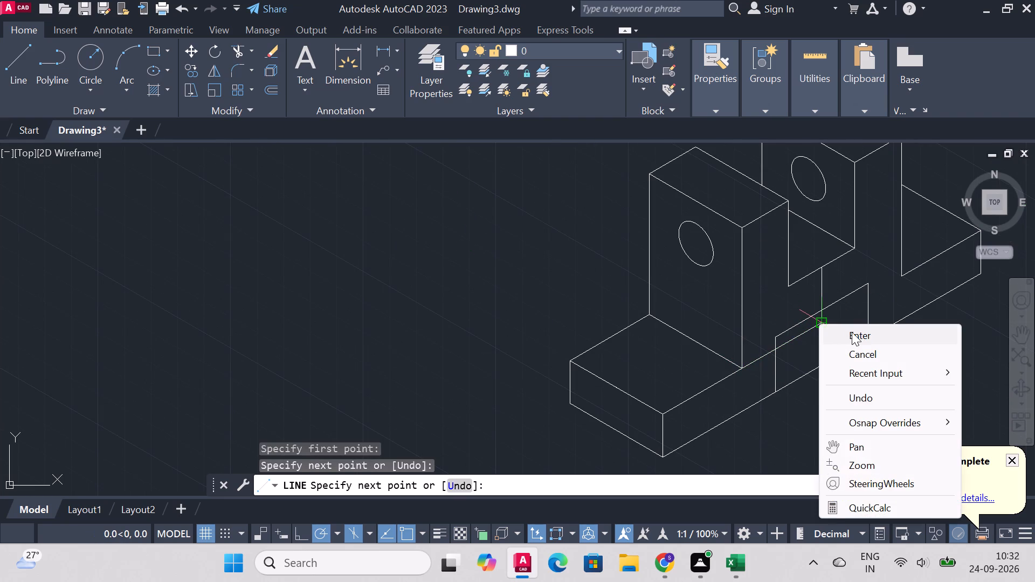
pyautogui.click(852, 332)
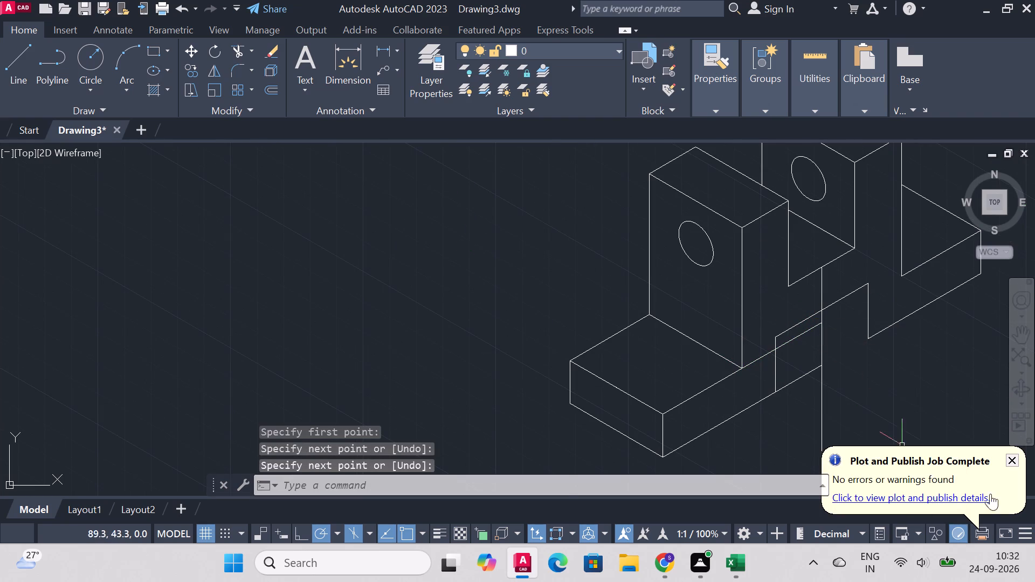
# From the extended top edge's end at the vertical construction line, draw a 45 mm line at 210° and a 20 mm line at 150°.
pyautogui.rightClick(366, 246)
pyautogui.click(478, 233)
pyautogui.scroll(-2, 826, 296)
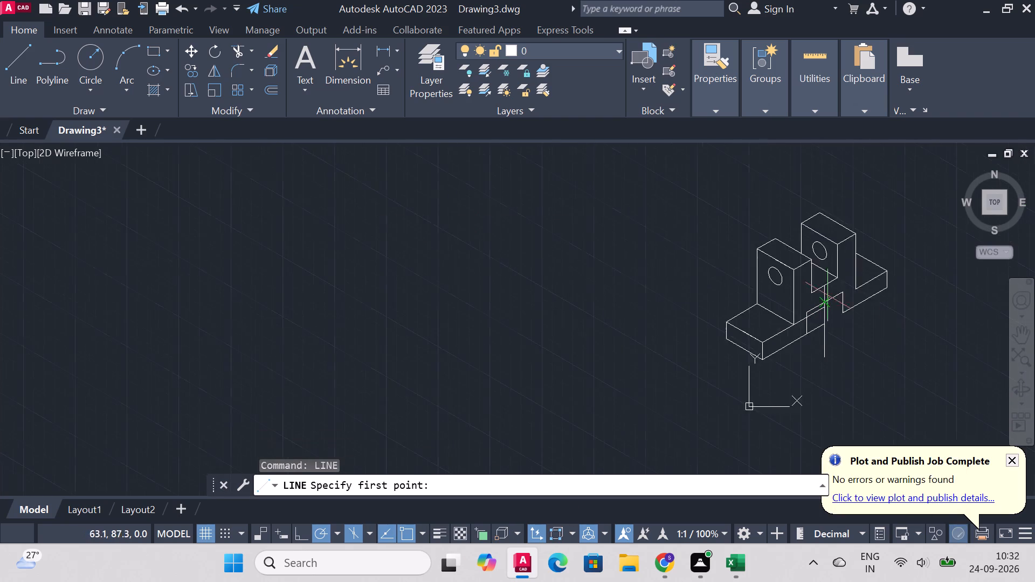
pyautogui.scroll(3, 898, 320)
pyautogui.scroll(-3, 724, 283)
pyautogui.scroll(2, 732, 256)
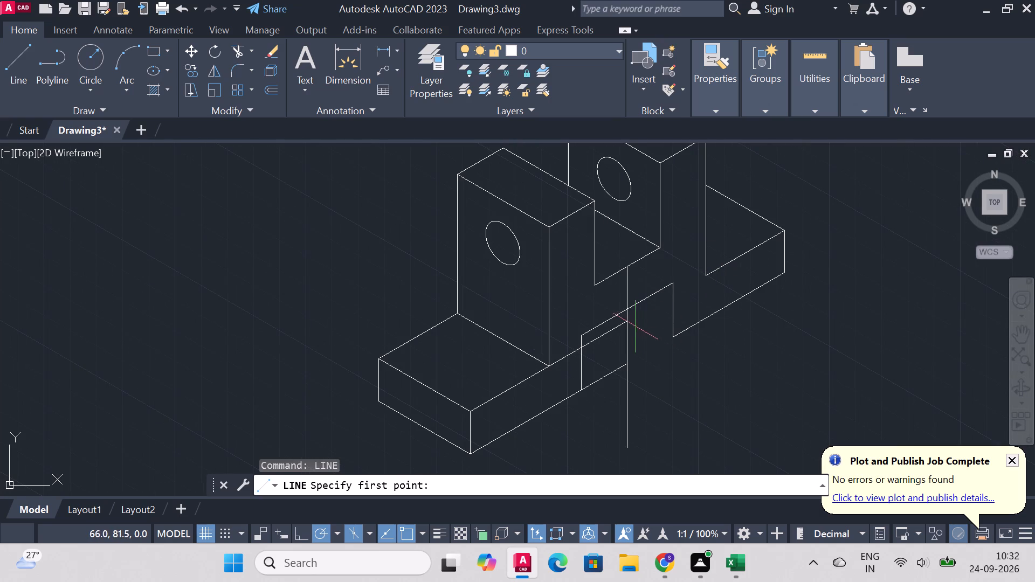
pyautogui.click(628, 322)
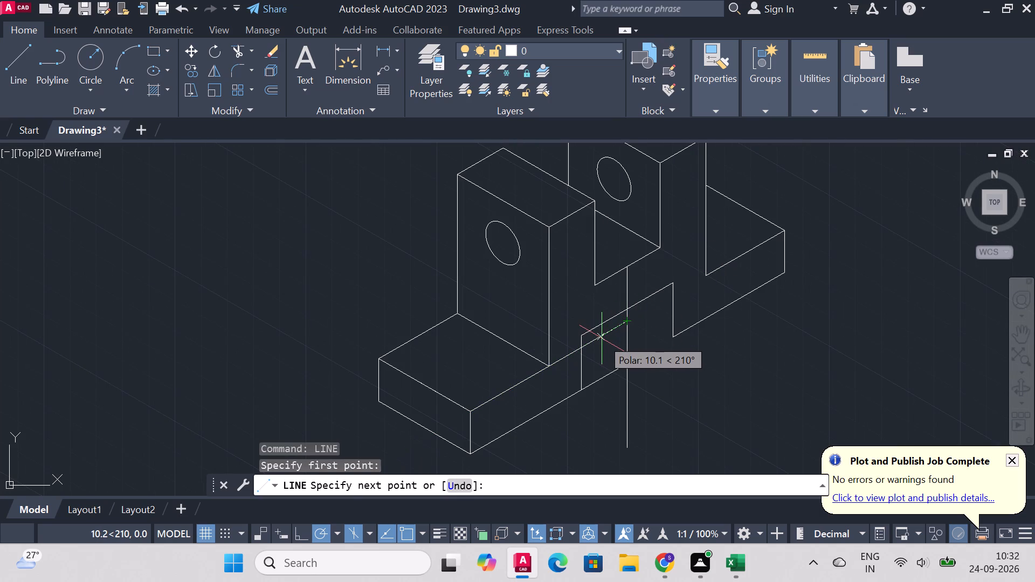
pyautogui.write('45')
pyautogui.press('Return')
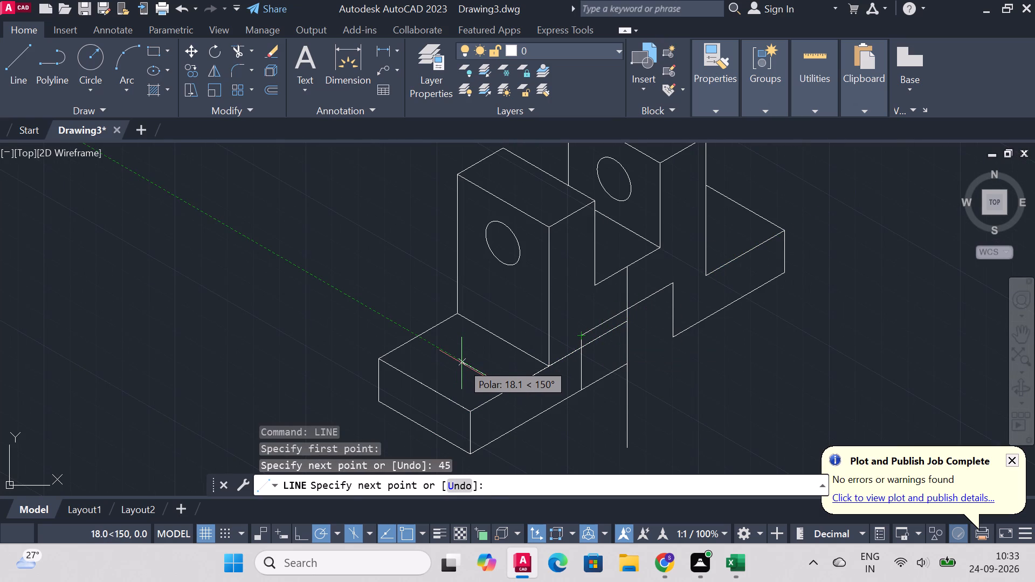
pyautogui.write('20')
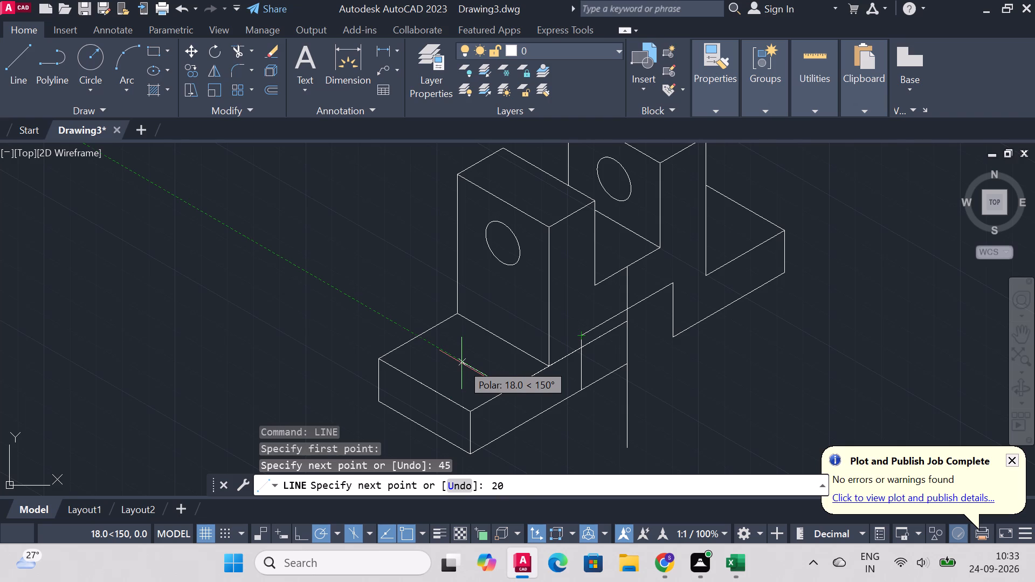
pyautogui.press('Return')
pyautogui.rightClick(427, 360)
pyautogui.click(481, 163)
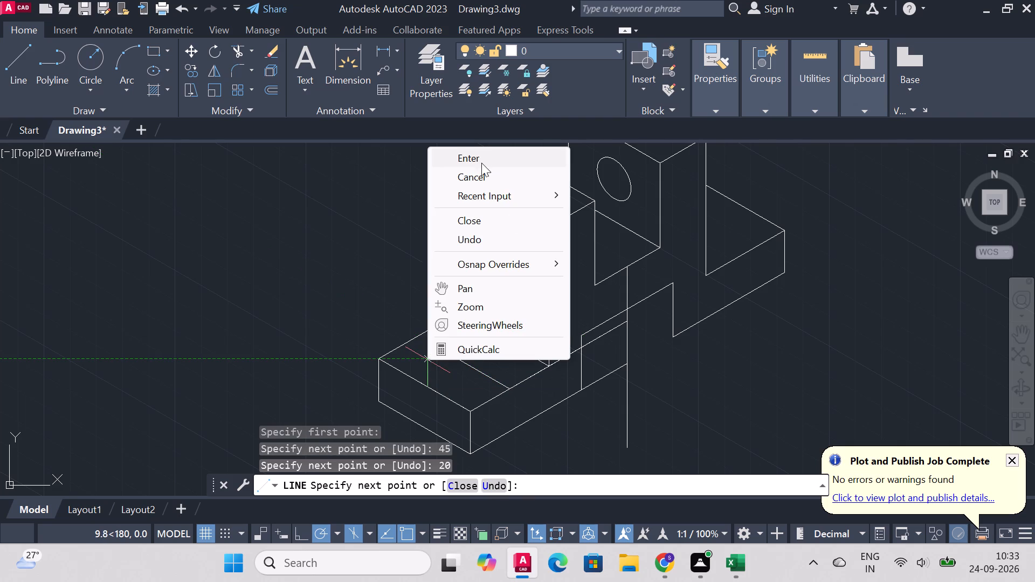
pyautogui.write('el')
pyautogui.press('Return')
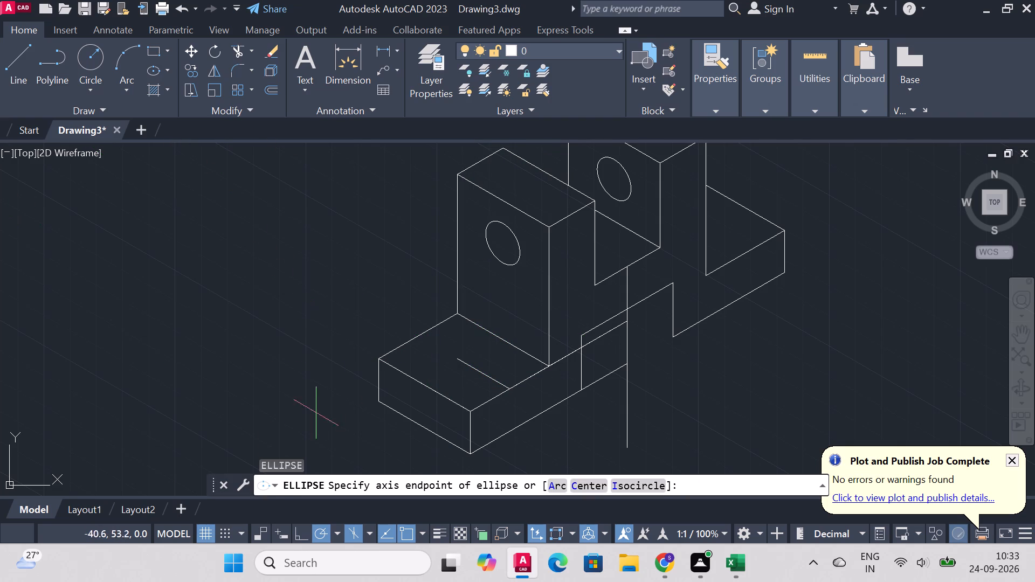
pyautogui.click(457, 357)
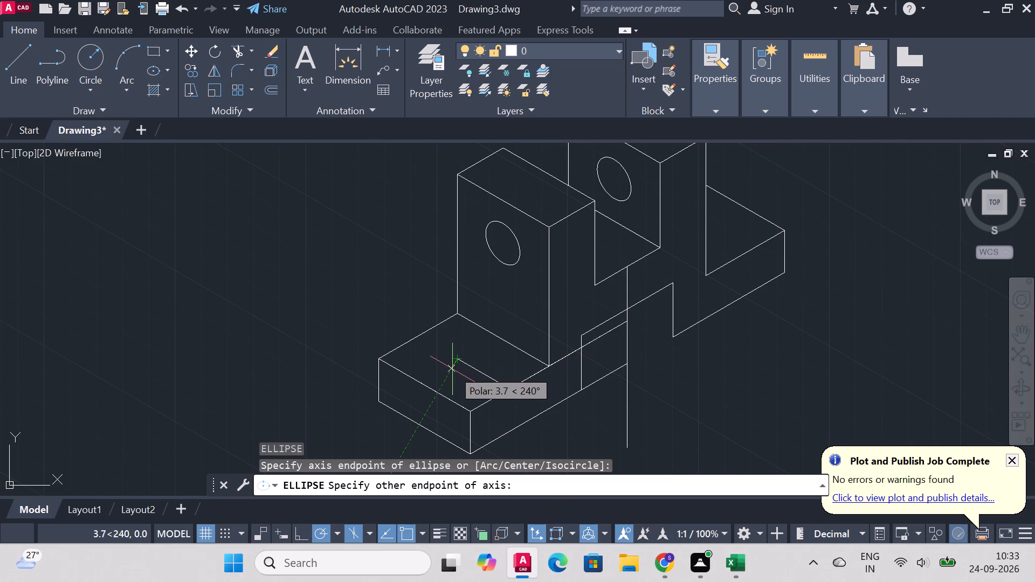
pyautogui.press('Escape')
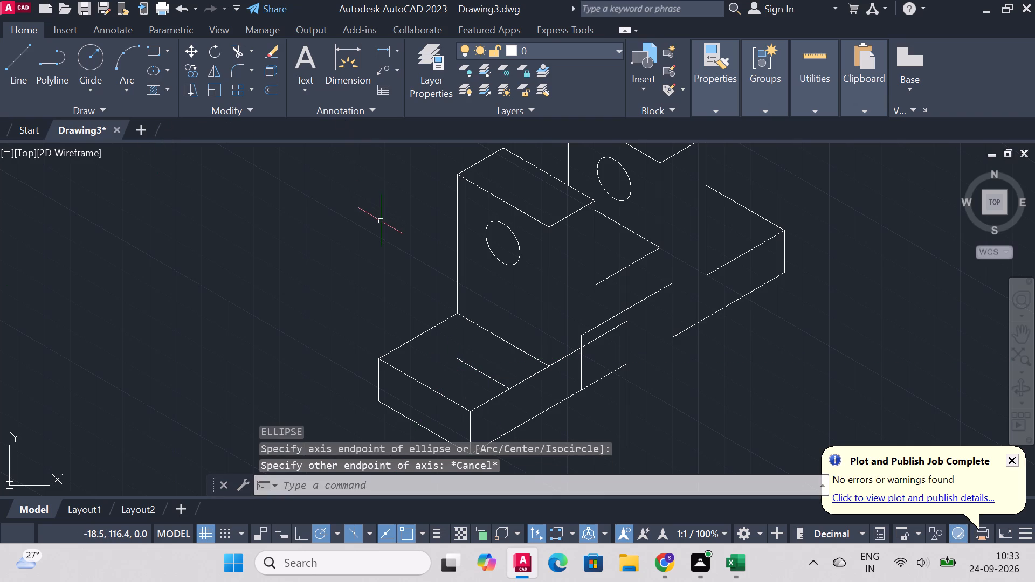
# Draw a 13 mm diameter isocircle in the top isoplane, centred on the inner end of the 20 mm line on the base's near top face.
pyautogui.write('el')
pyautogui.press('Return')
pyautogui.write('iso')
pyautogui.press('Return')
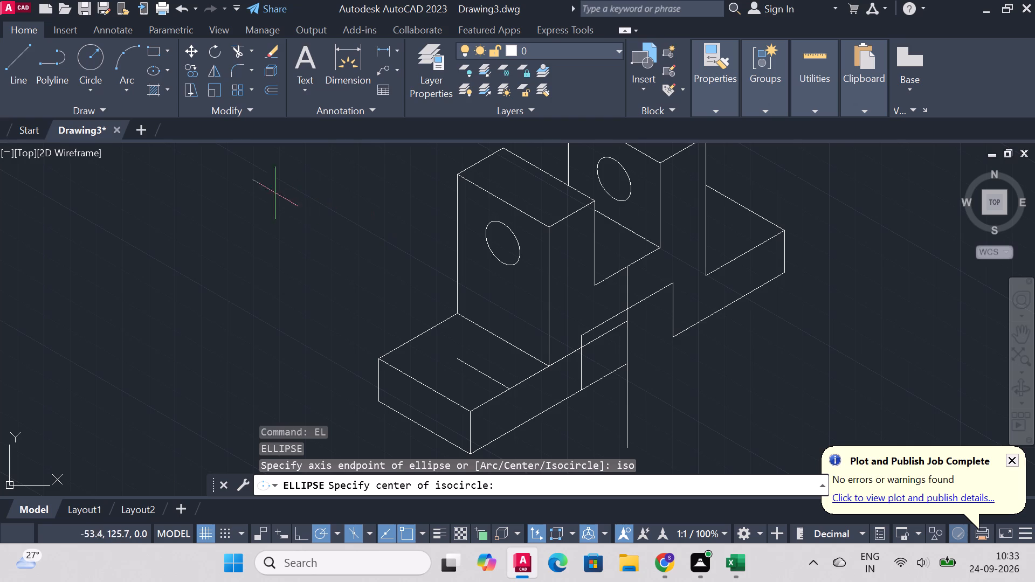
pyautogui.click(460, 358)
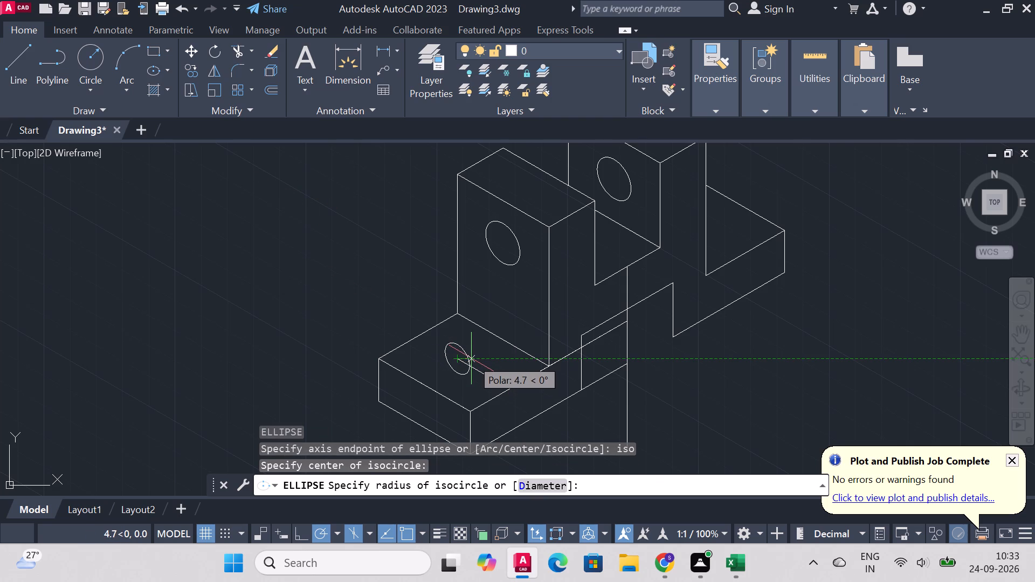
pyautogui.press('F5')
pyautogui.press('F5')
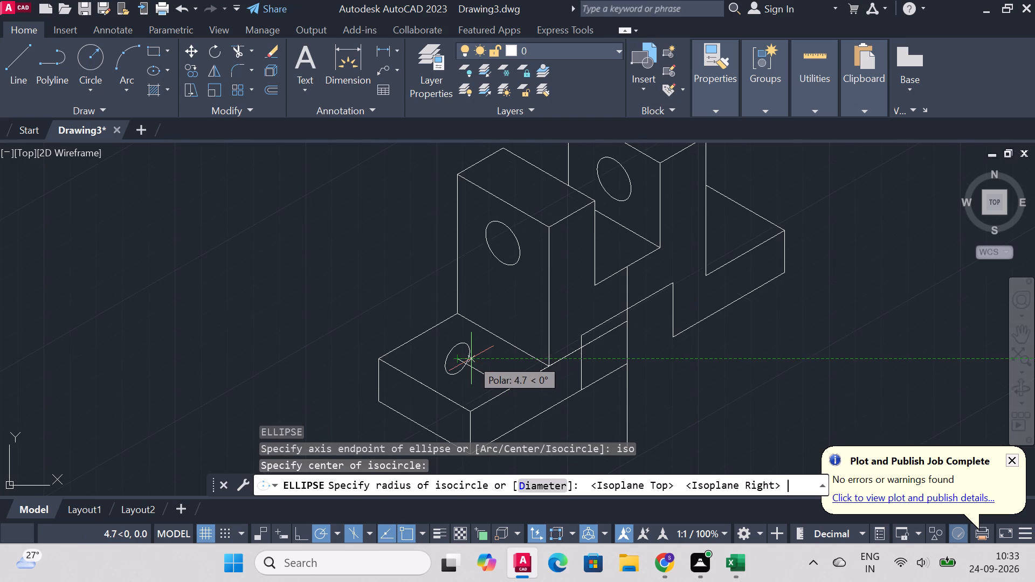
pyautogui.press('F5')
pyautogui.press('F5')
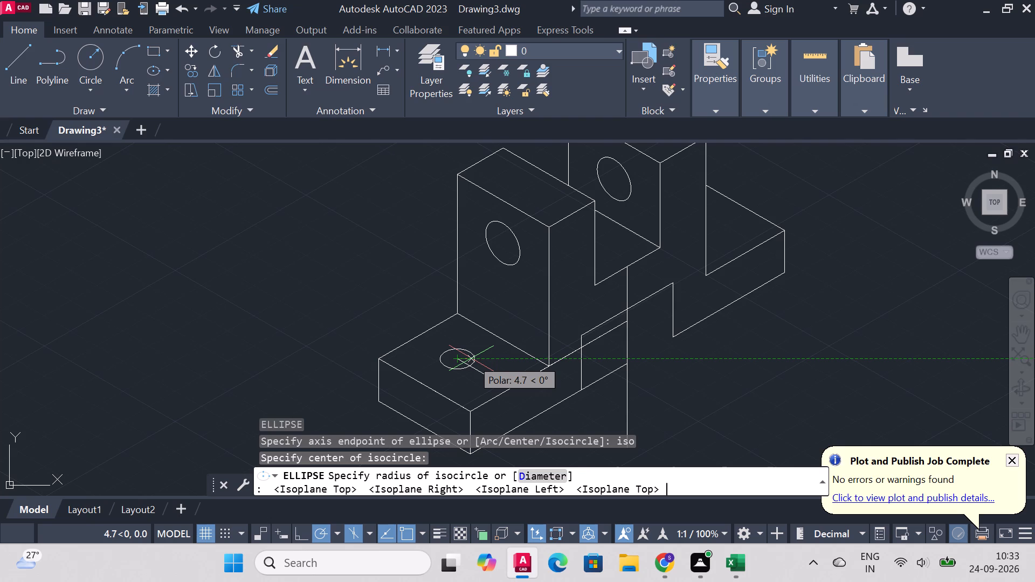
pyautogui.press('d')
pyautogui.press('Return')
pyautogui.write('13')
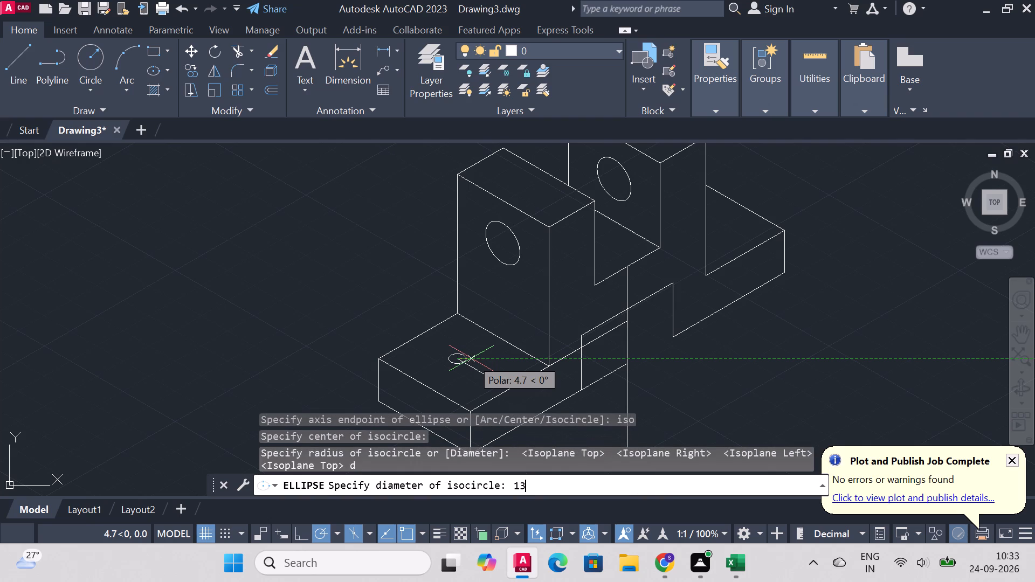
pyautogui.press('Return')
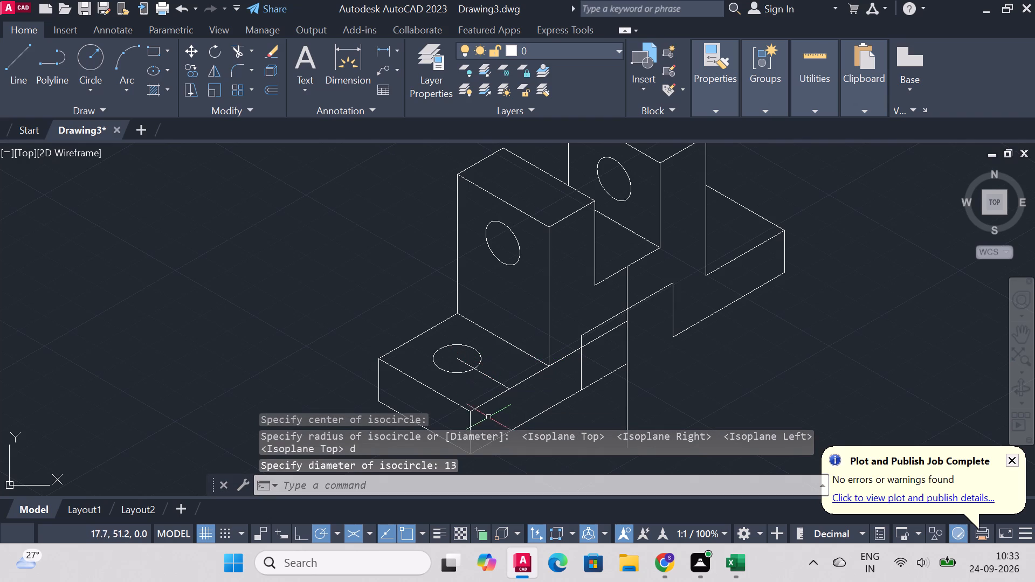
pyautogui.scroll(-2, 470, 380)
pyautogui.scroll(1, 451, 415)
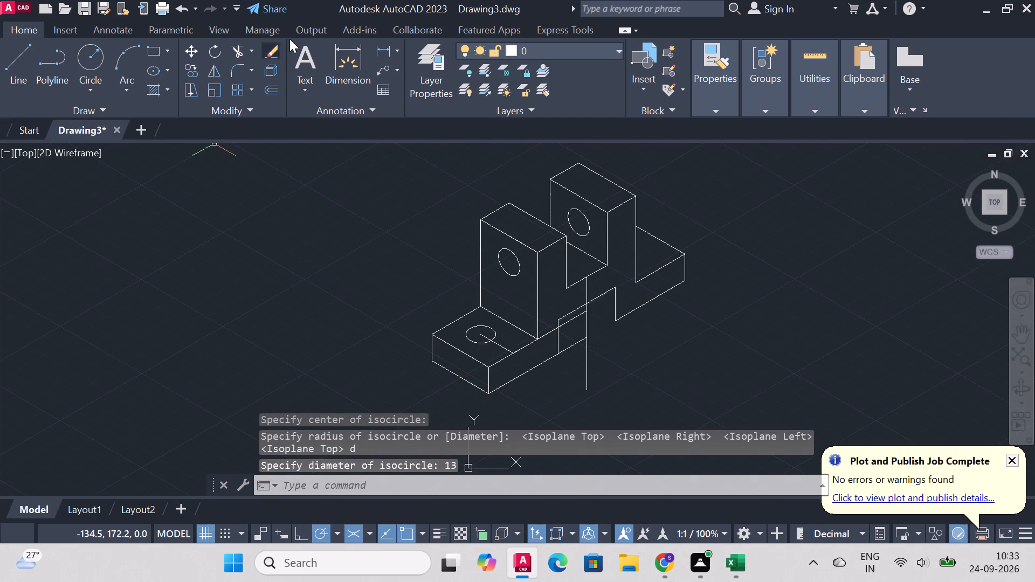
# Trim away the near hole's 20 mm locating line and the extended top-edge lines between the front upright and the vertical construction line.
pyautogui.click(230, 56)
pyautogui.scroll(1, 515, 372)
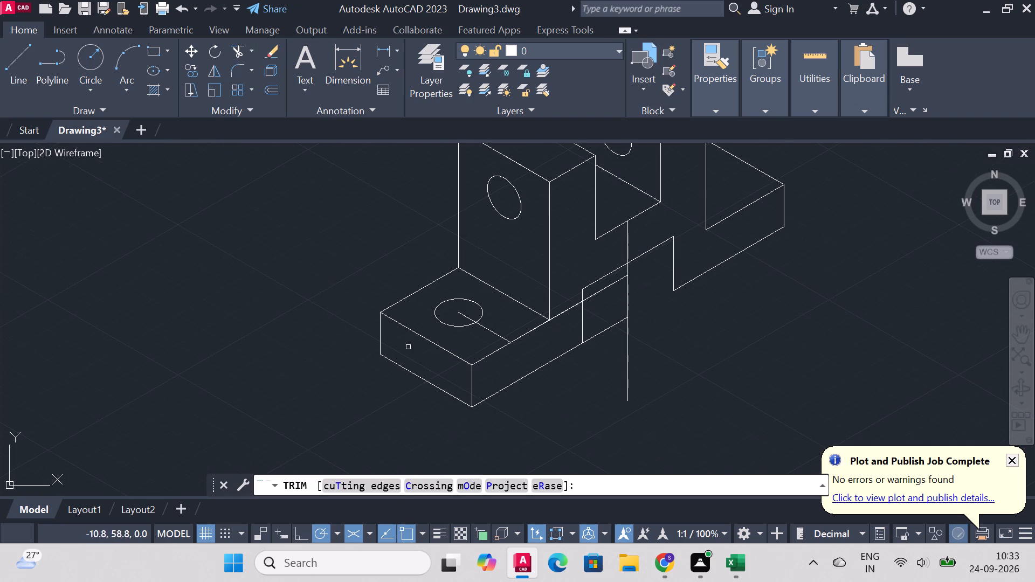
pyautogui.click(453, 354)
pyautogui.click(494, 332)
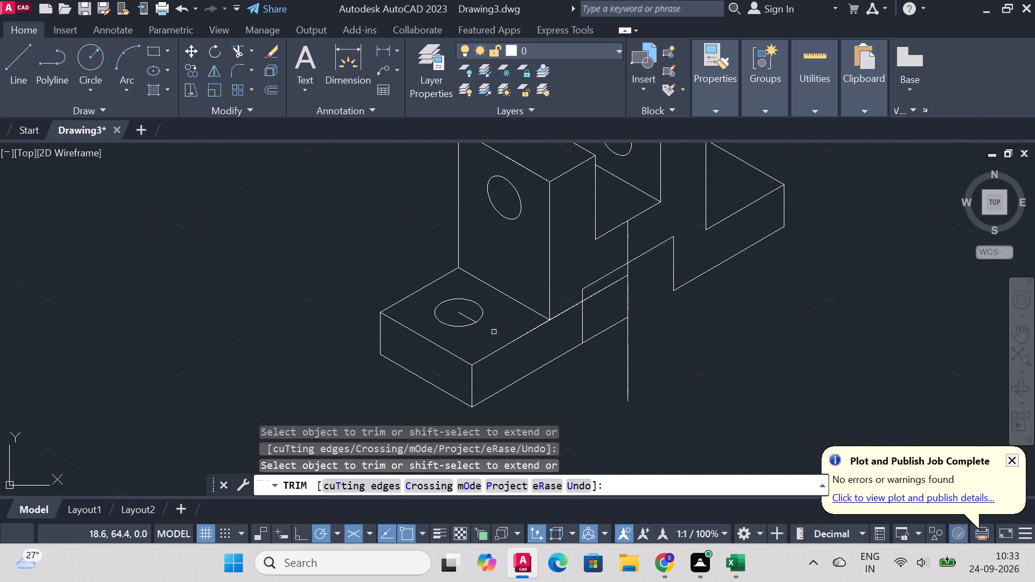
pyautogui.click(465, 317)
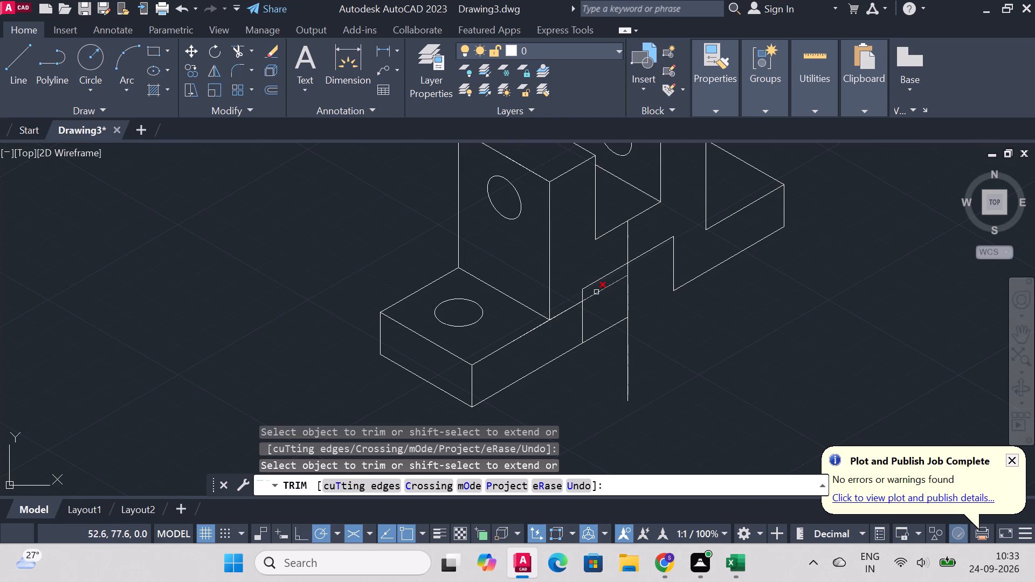
pyautogui.click(596, 292)
pyautogui.click(594, 297)
pyautogui.doubleClick(572, 307)
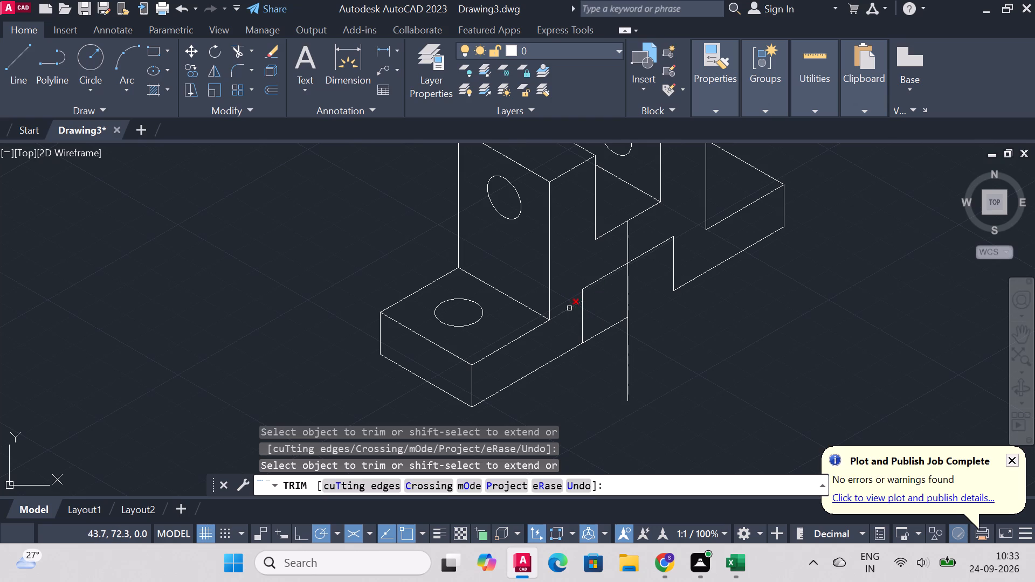
pyautogui.click(569, 308)
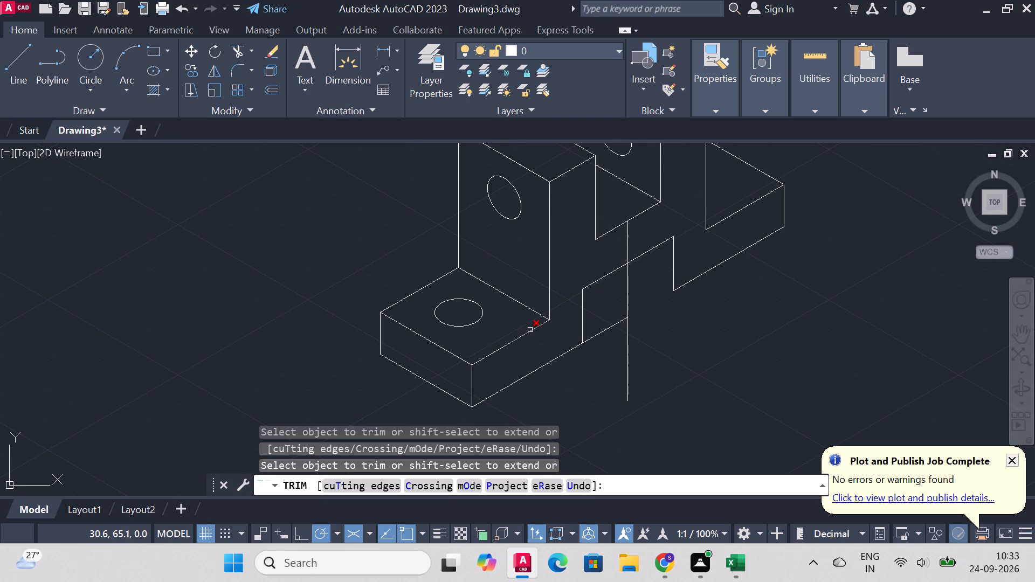
pyautogui.click(530, 330)
pyautogui.rightClick(825, 367)
pyautogui.click(868, 142)
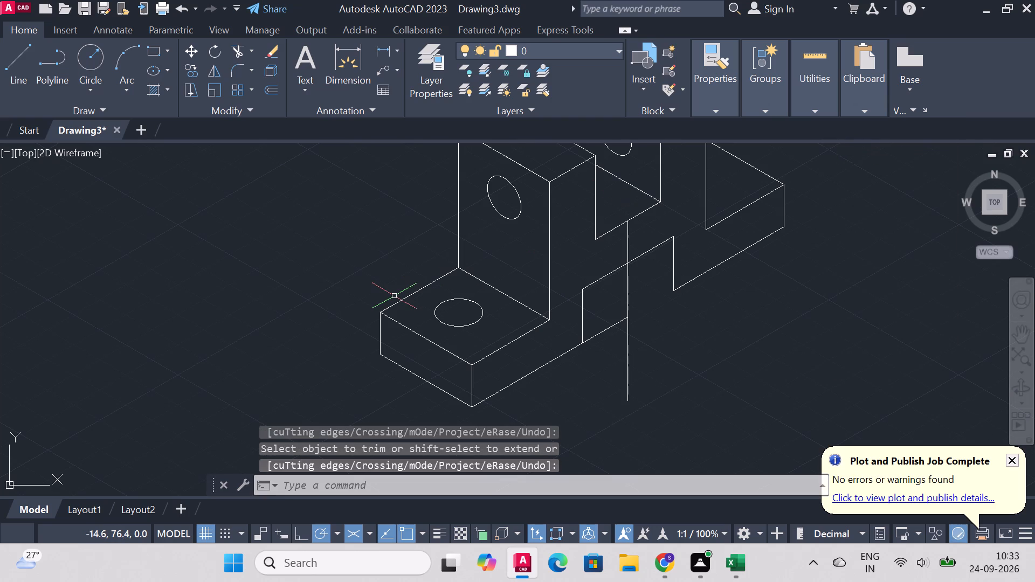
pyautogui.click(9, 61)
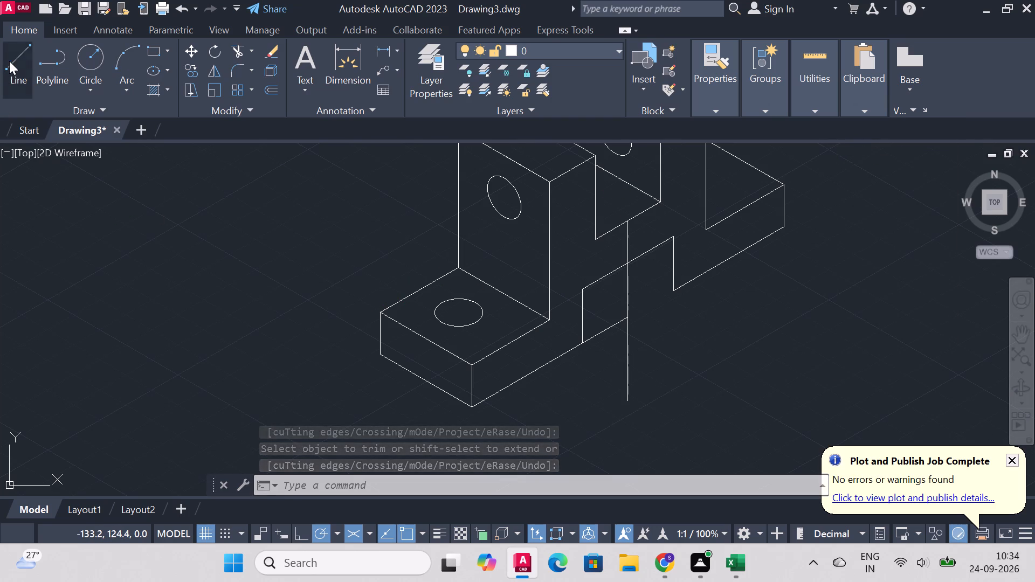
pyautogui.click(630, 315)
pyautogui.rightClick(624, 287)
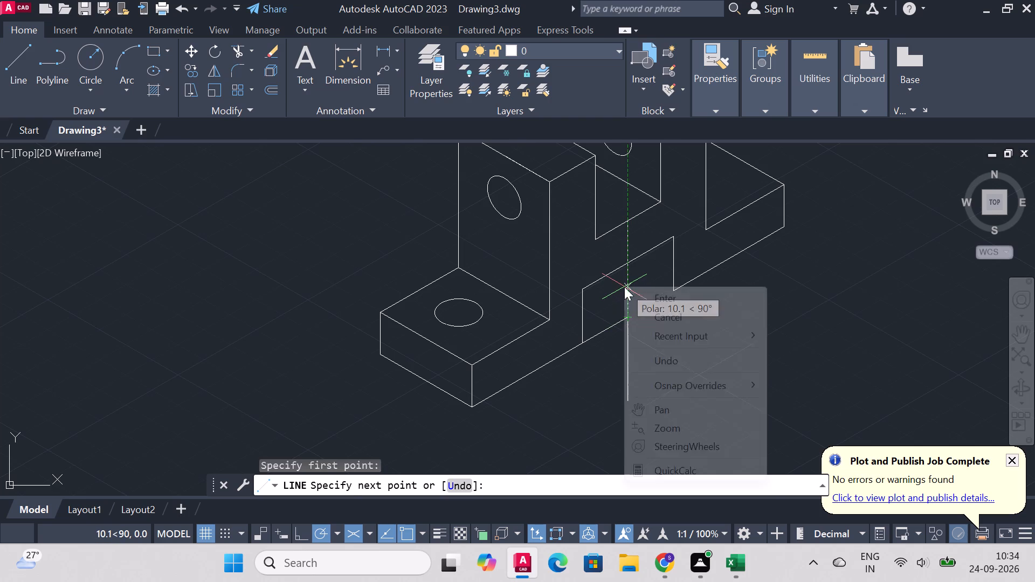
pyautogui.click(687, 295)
# Draw a 30 mm line at 210° from the rear upright's lower front corner to the vertical construction line.
pyautogui.click(16, 57)
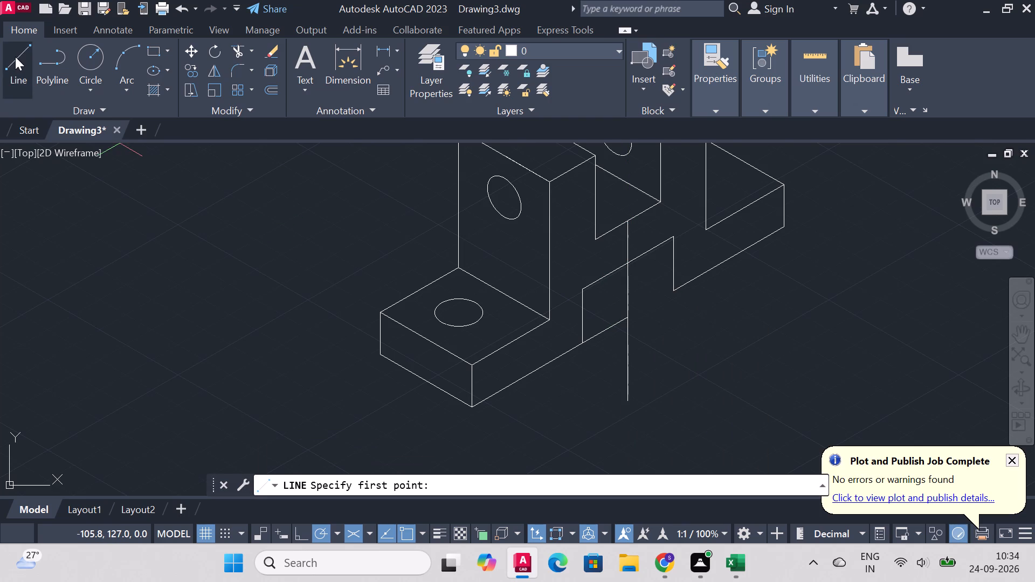
pyautogui.click(706, 233)
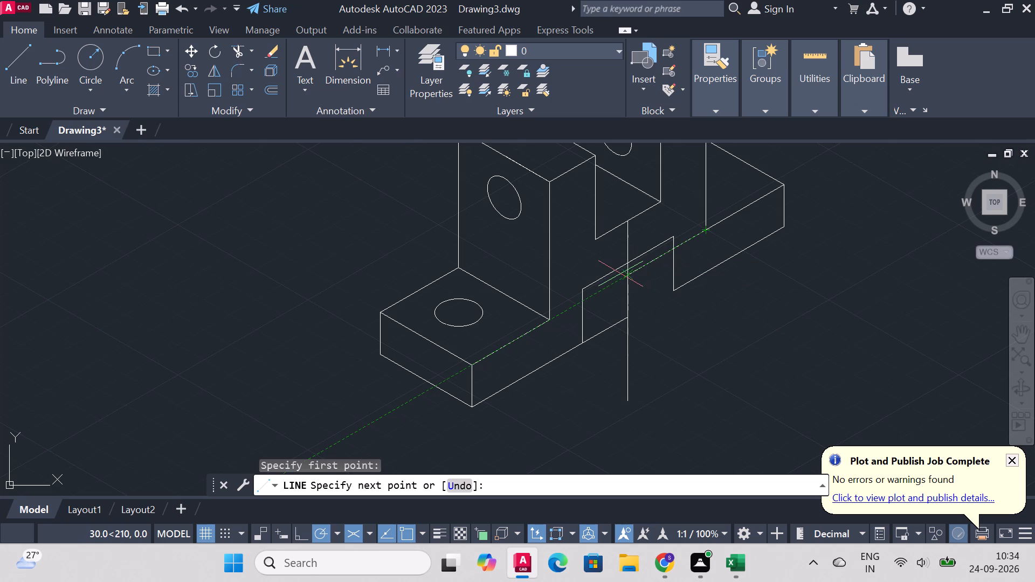
pyautogui.click(630, 274)
pyautogui.moveTo(630, 275); pyautogui.dragTo(625, 276, button='right')
pyautogui.click(664, 286)
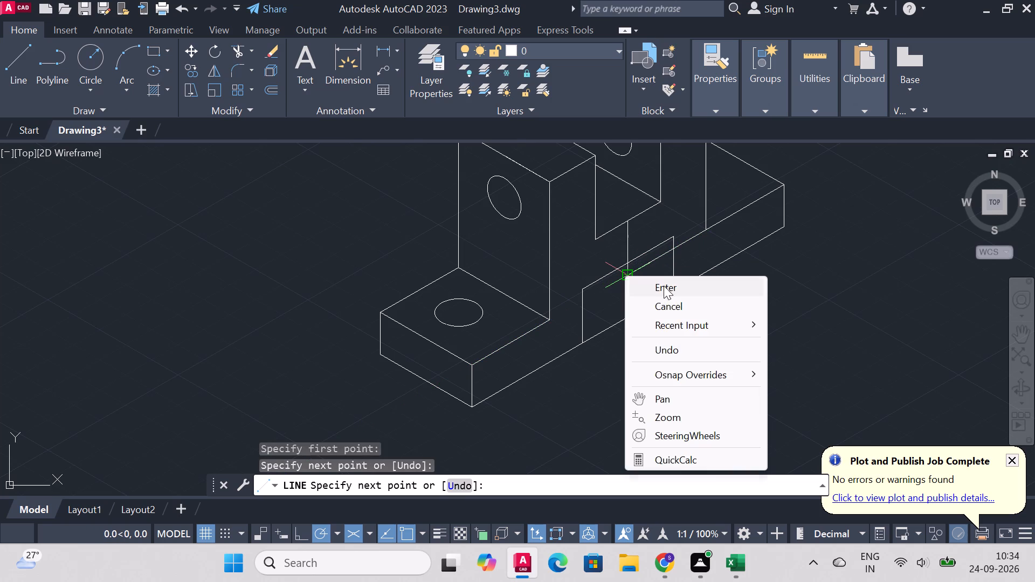
# From that line's end at the vertical construction line, draw a 45 mm line at 30° and a 20 mm line at 150°.
pyautogui.click(27, 56)
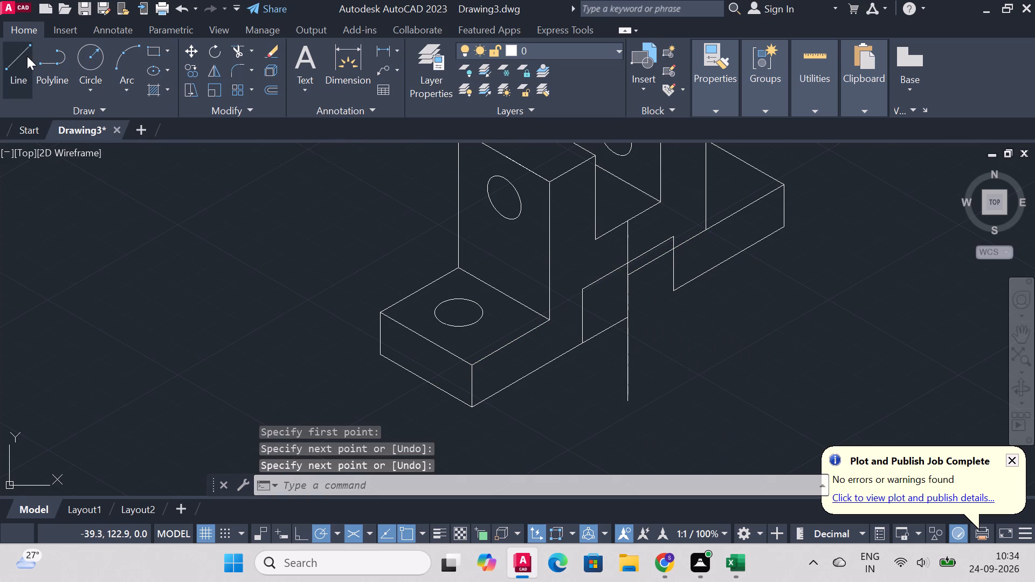
pyautogui.click(625, 276)
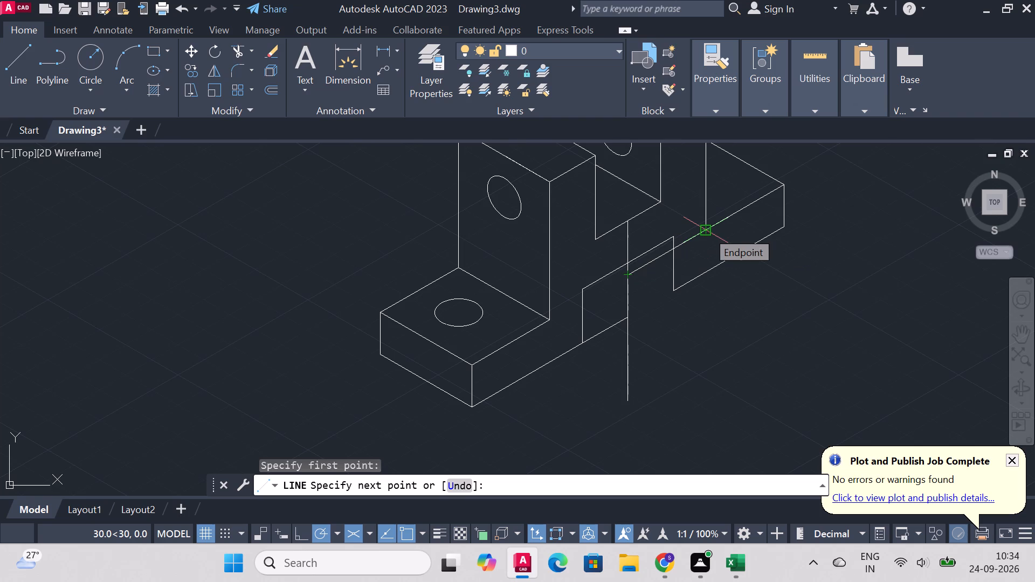
pyautogui.write('45')
pyautogui.press('Return')
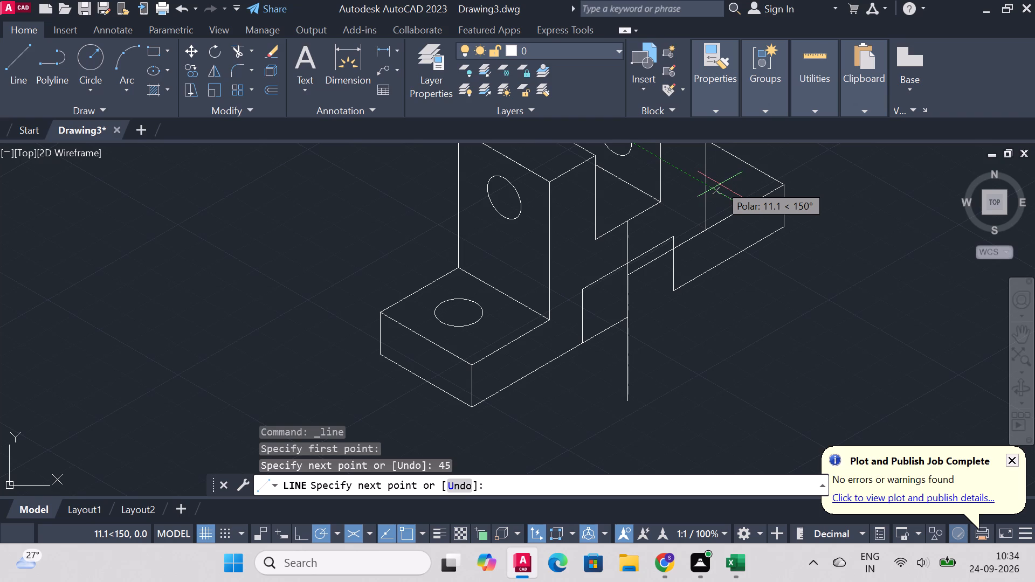
pyautogui.press('2')
pyautogui.press('0')
pyautogui.press('Return')
pyautogui.rightClick(807, 241)
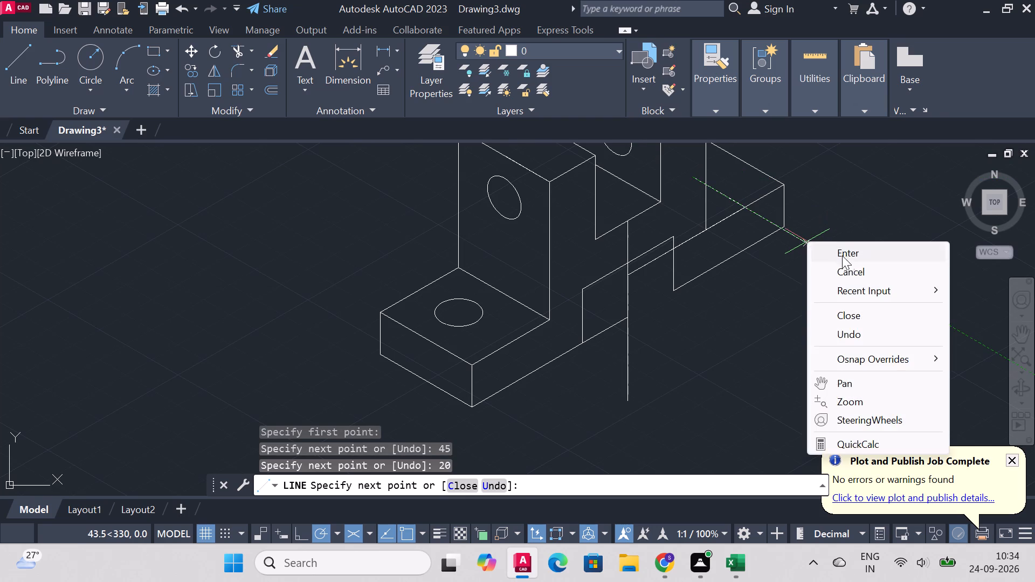
pyautogui.click(846, 249)
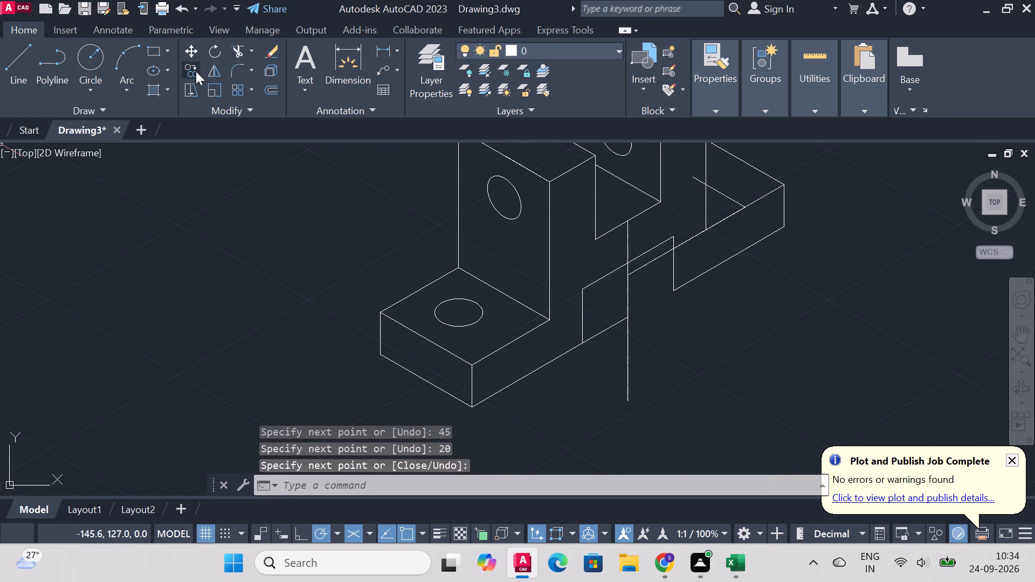
# Copy the near base hole's isocircle from its centre to the inner end of the 20 mm line on the base's far top face.
pyautogui.click(196, 71)
pyautogui.click(471, 322)
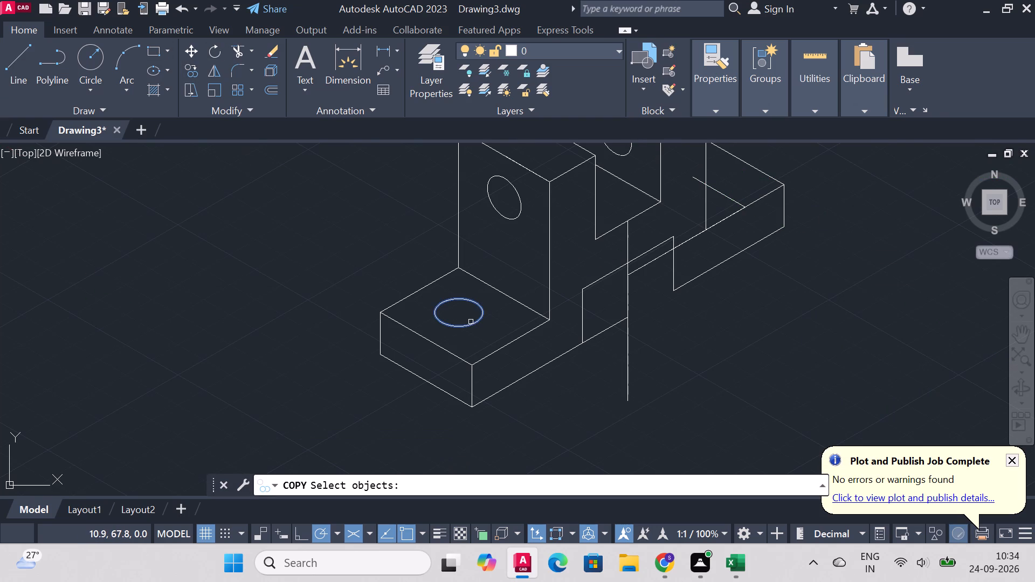
pyautogui.rightClick(723, 347)
pyautogui.scroll(2, 779, 269)
pyautogui.scroll(-5, 776, 262)
pyautogui.scroll(4, 756, 260)
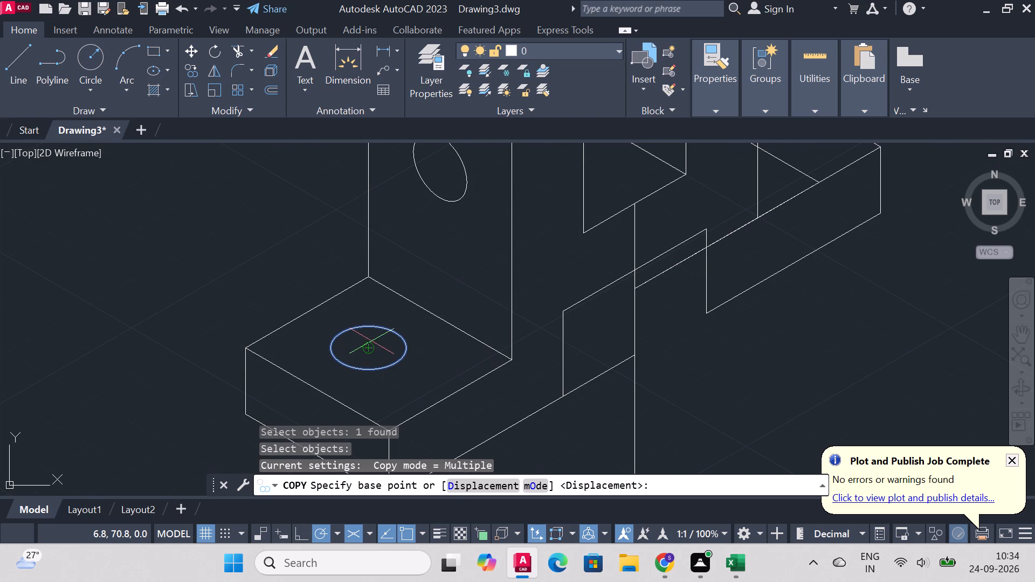
pyautogui.click(368, 344)
pyautogui.scroll(-4, 586, 307)
pyautogui.scroll(4, 632, 257)
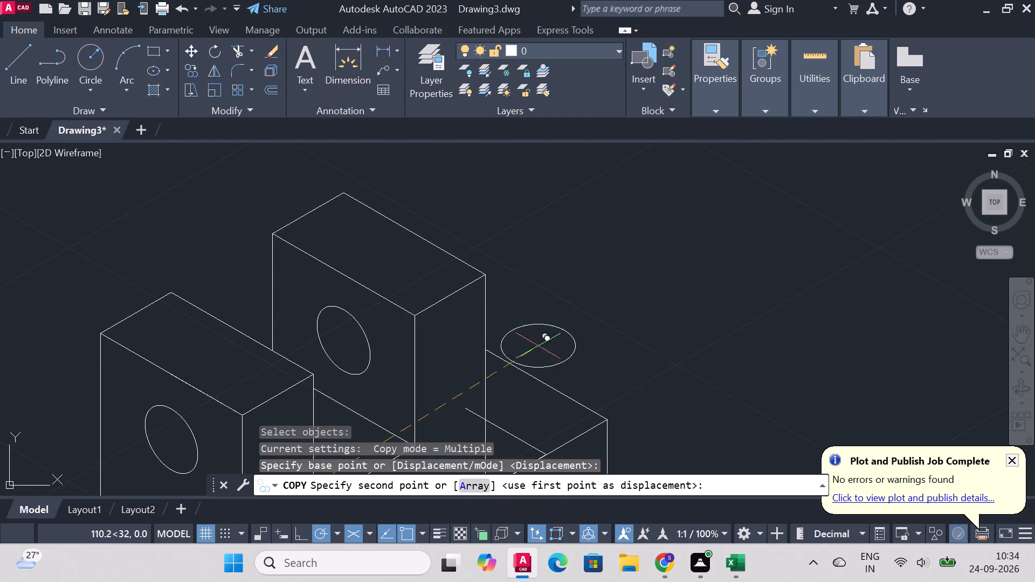
pyautogui.scroll(-1, 519, 352)
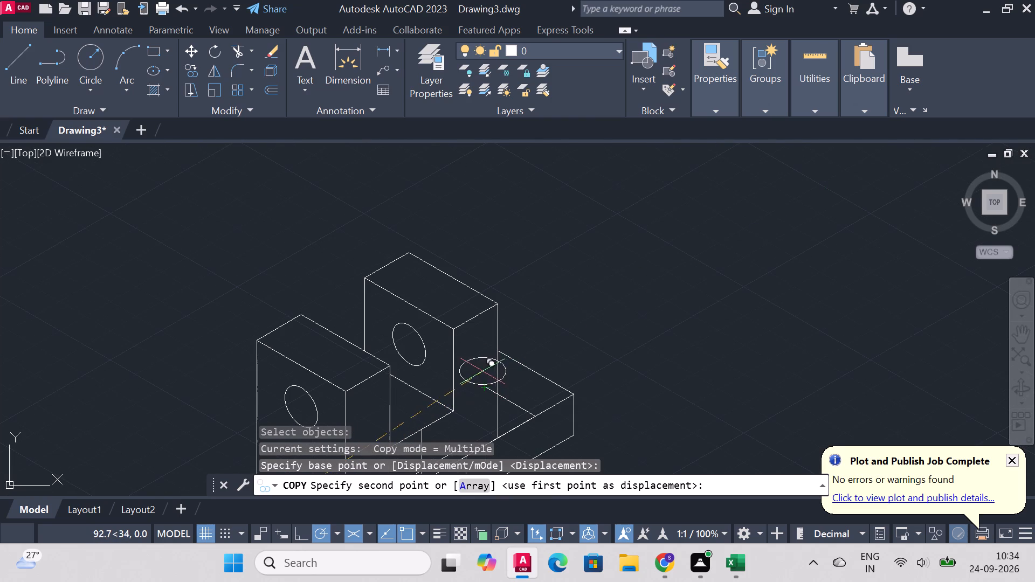
pyautogui.click(486, 385)
pyautogui.rightClick(617, 300)
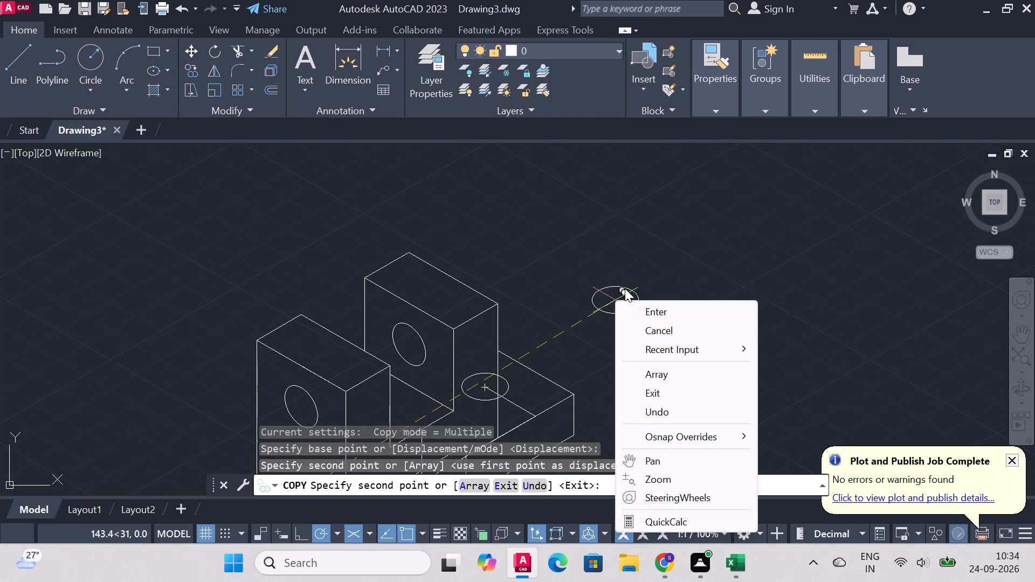
pyautogui.click(640, 318)
# Trim the part of the far base hole hidden behind the rear upright, and remove its 20 mm locating line.
pyautogui.click(237, 57)
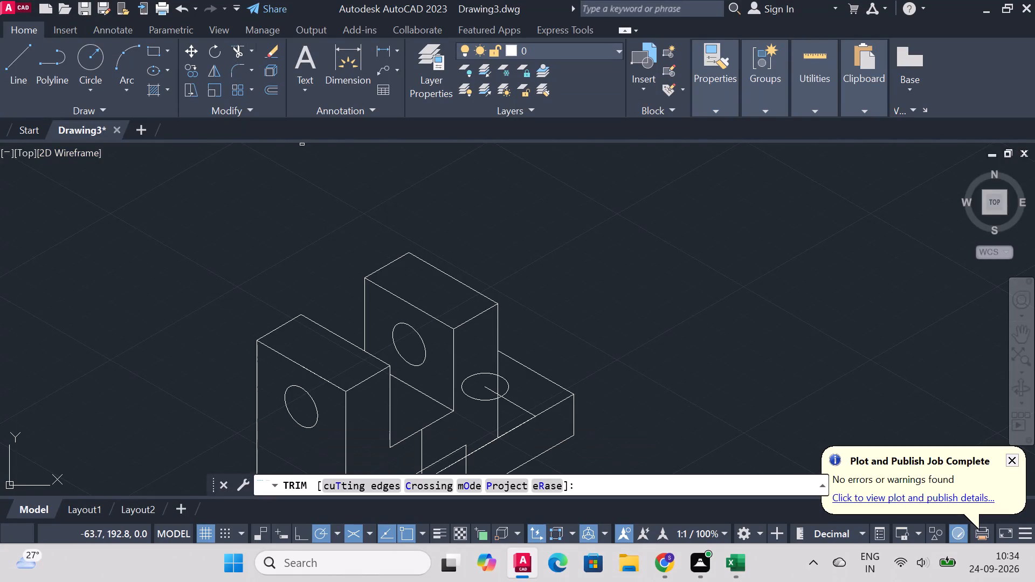
pyautogui.click(472, 398)
pyautogui.click(486, 388)
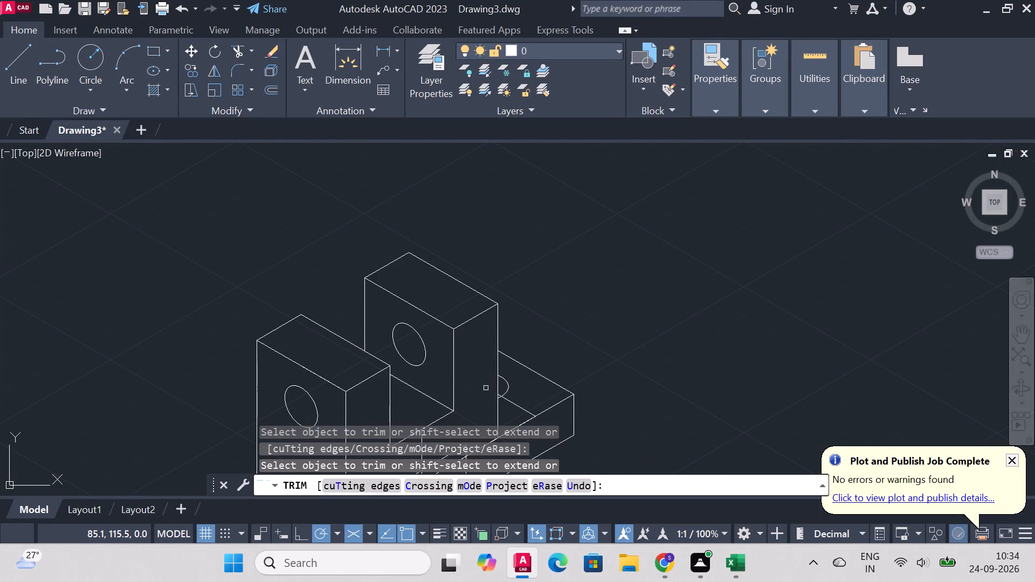
pyautogui.click(507, 403)
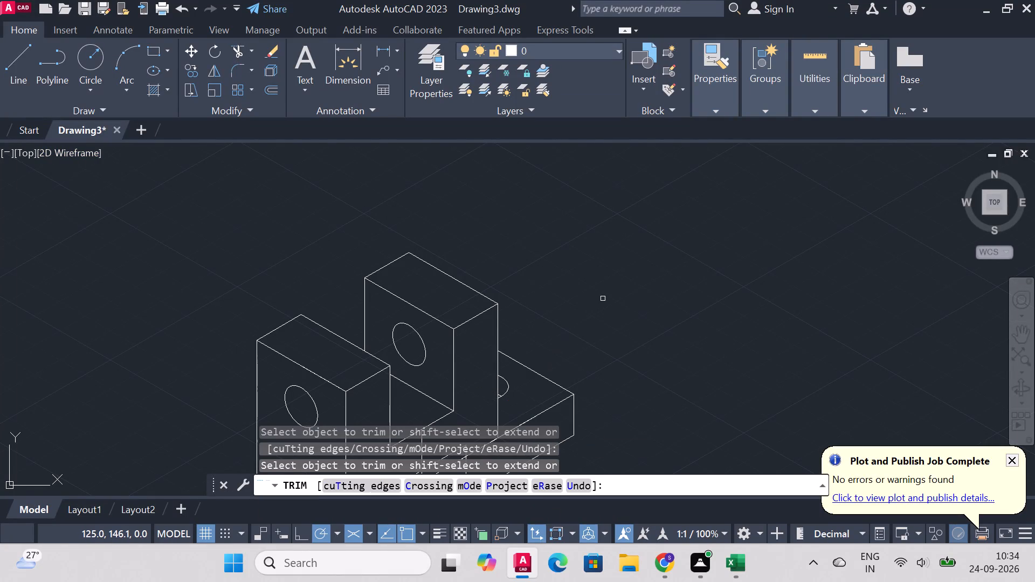
pyautogui.scroll(-2, 603, 299)
pyautogui.scroll(2, 603, 388)
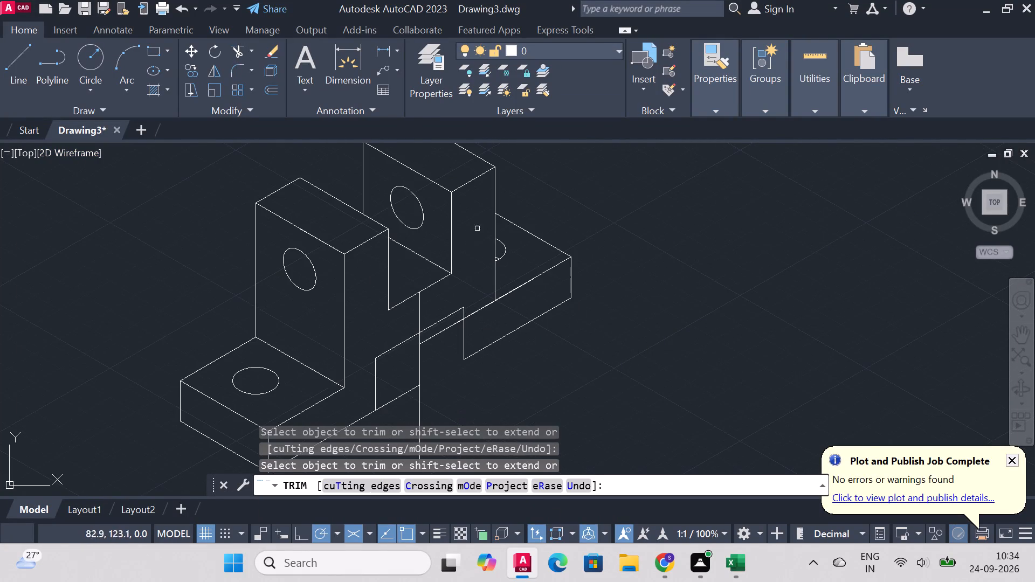
pyautogui.scroll(2, 501, 190)
pyautogui.click(486, 362)
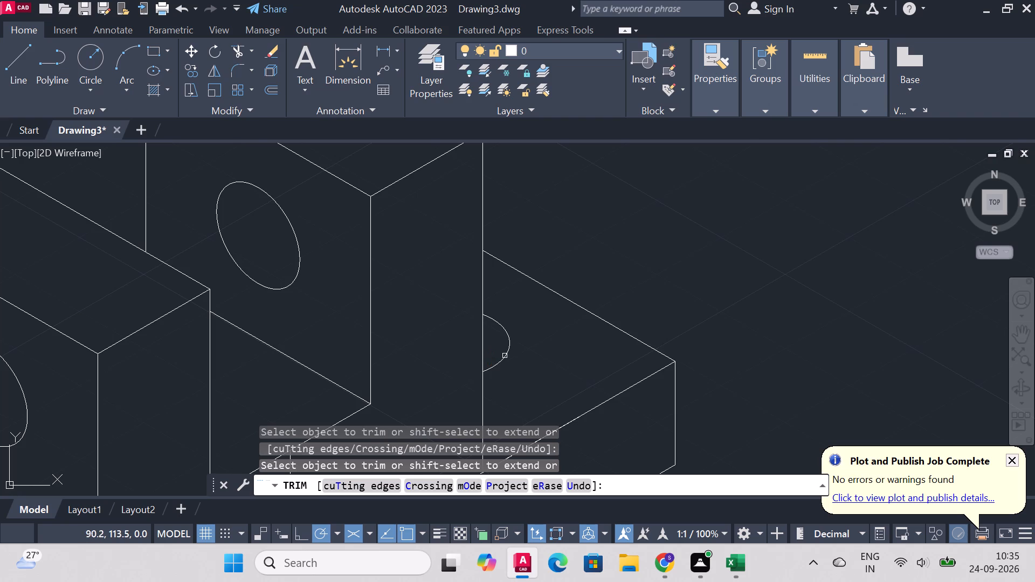
# Trim away the extended top-edge lines between the vertical construction line and the rear upright's lower front corner.
pyautogui.scroll(-4, 630, 316)
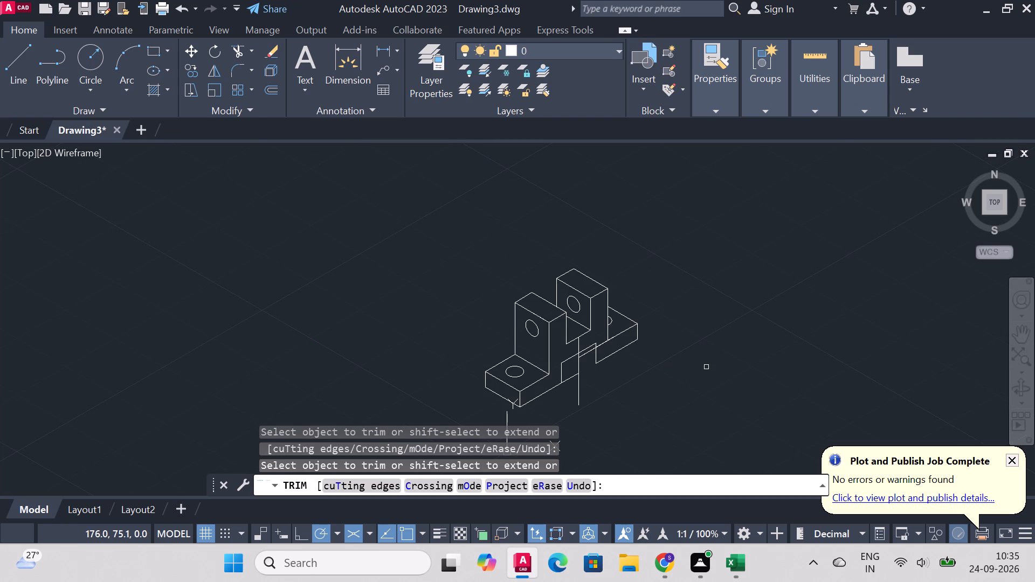
pyautogui.scroll(-1, 663, 351)
pyautogui.scroll(2, 663, 350)
pyautogui.scroll(2, 608, 366)
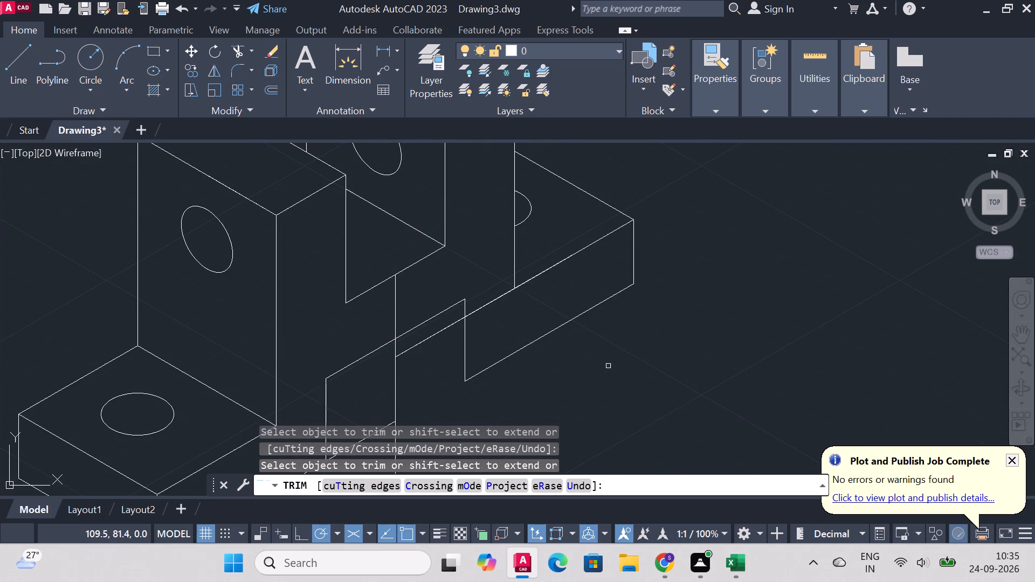
pyautogui.click(417, 345)
pyautogui.click(443, 331)
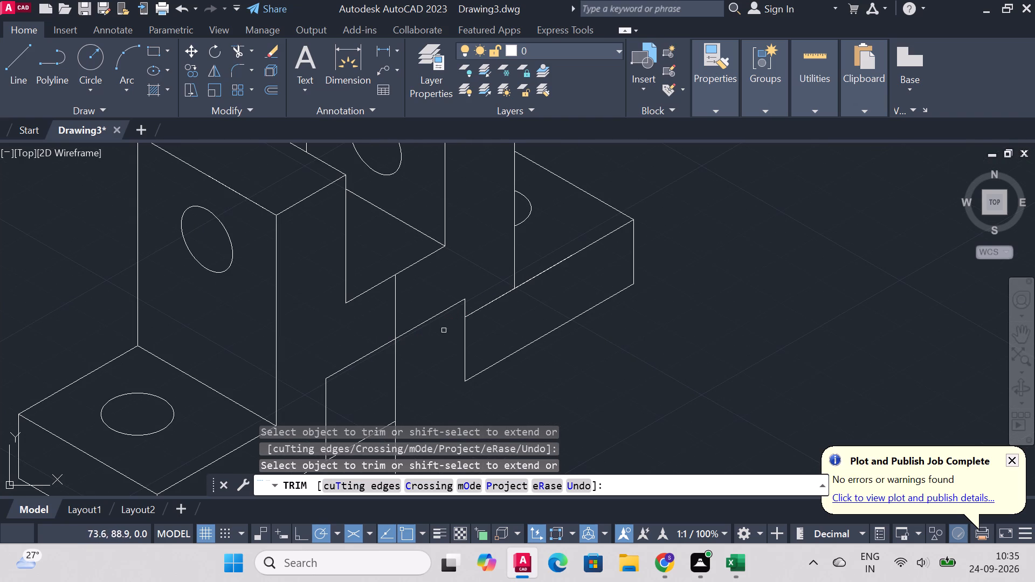
pyautogui.click(486, 303)
pyautogui.click(495, 300)
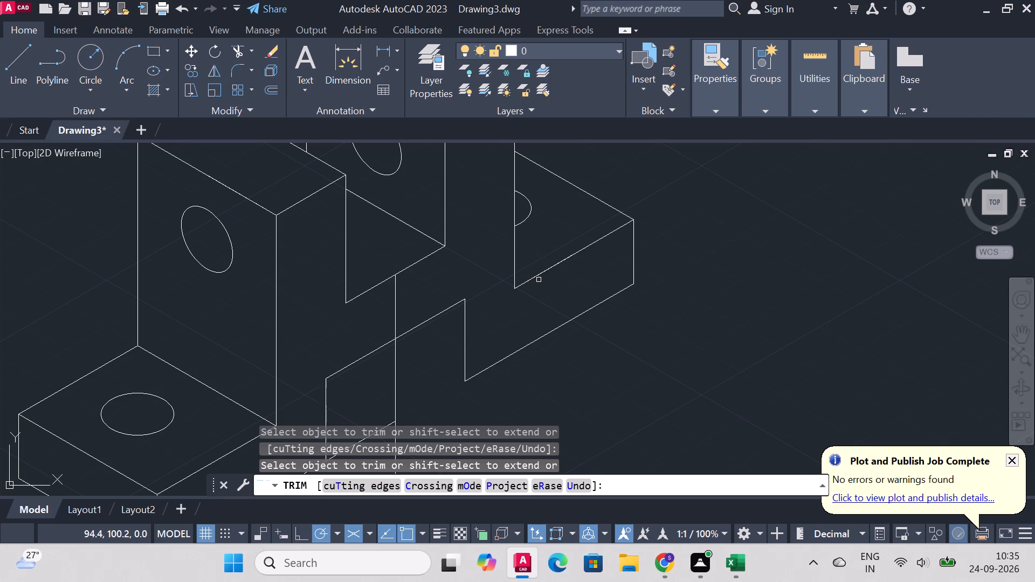
pyautogui.doubleClick(539, 276)
pyautogui.scroll(-1, 560, 283)
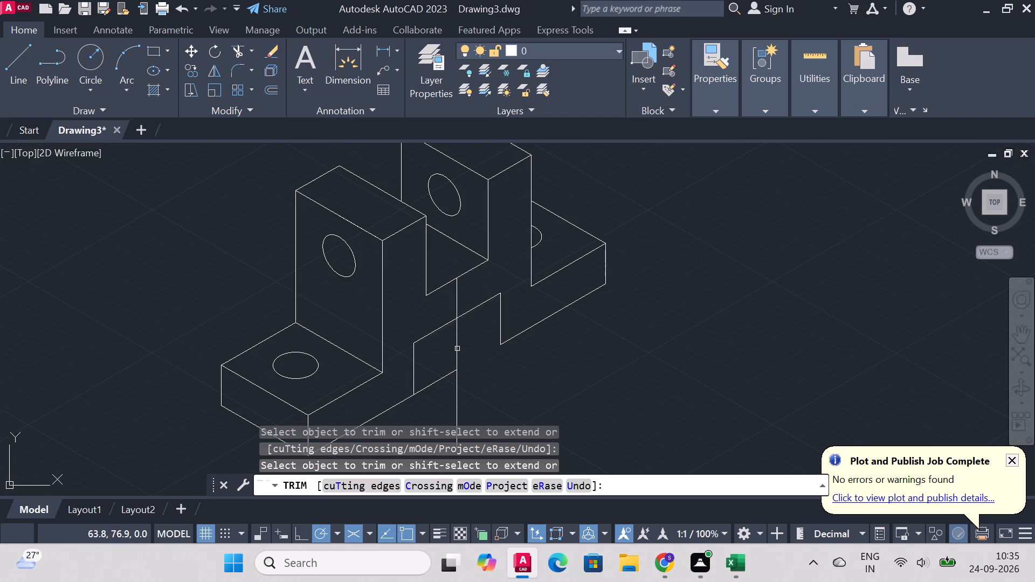
# Trim away the rest of the vertical construction line and the leftover bottom-edge segment inside the base notch.
pyautogui.click(457, 349)
pyautogui.click(446, 378)
pyautogui.scroll(-3, 486, 348)
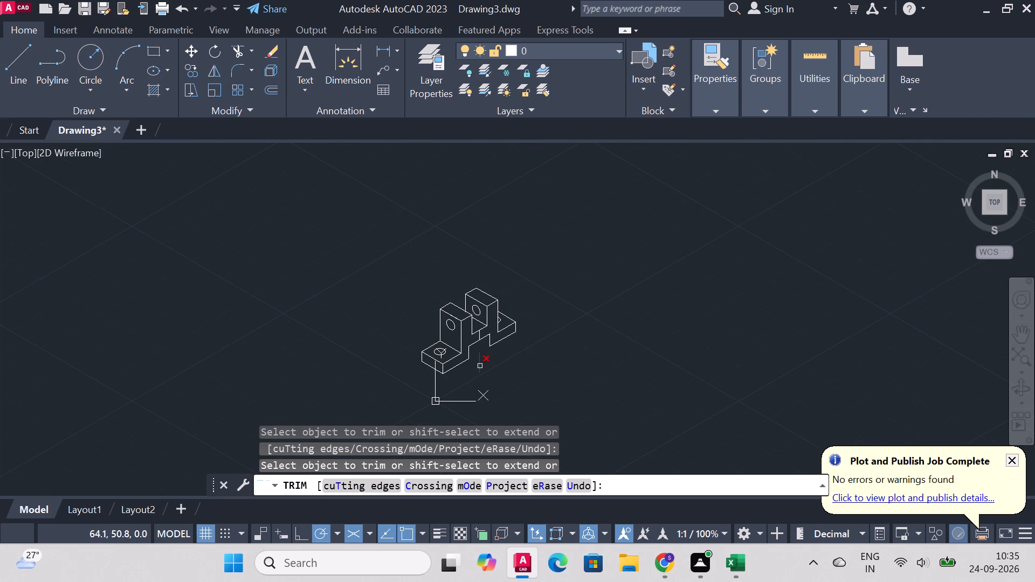
pyautogui.click(480, 366)
pyautogui.scroll(2, 480, 358)
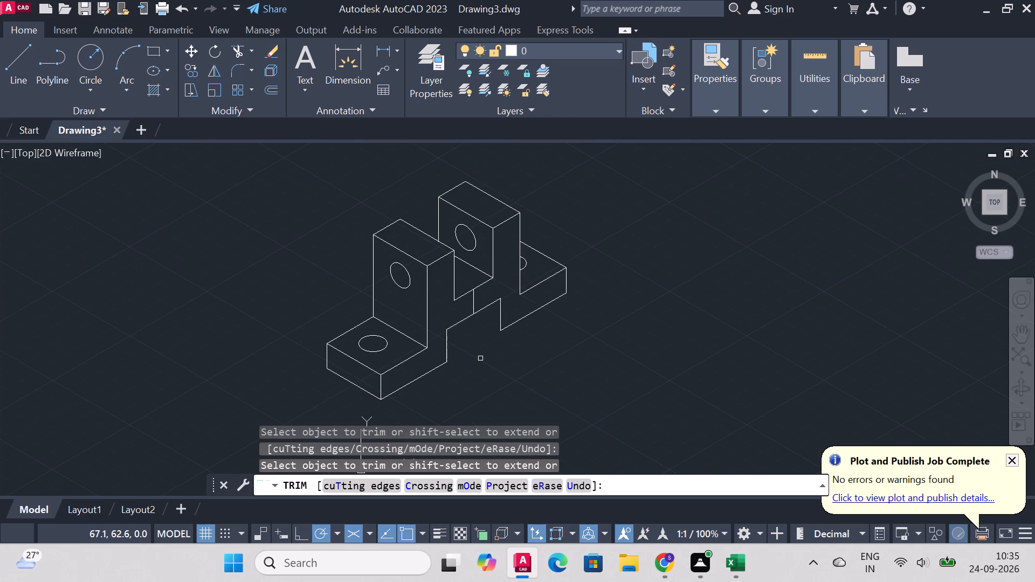
pyautogui.click(475, 303)
pyautogui.rightClick(746, 259)
pyautogui.click(776, 265)
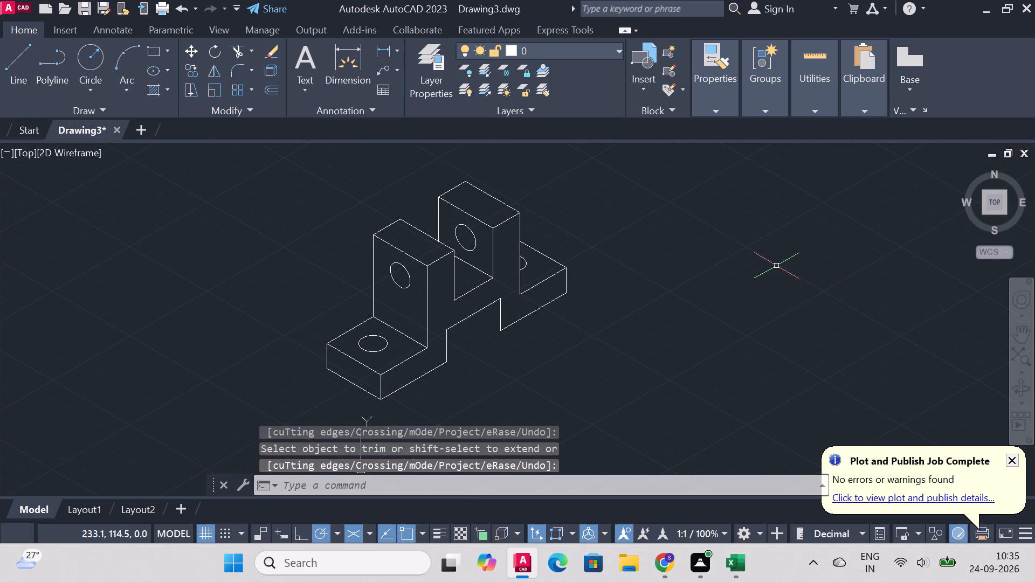
# Dimension the base notch's width between its two bottom corners, placing the aligned dimension just below the notch.
pyautogui.scroll(-1, 705, 252)
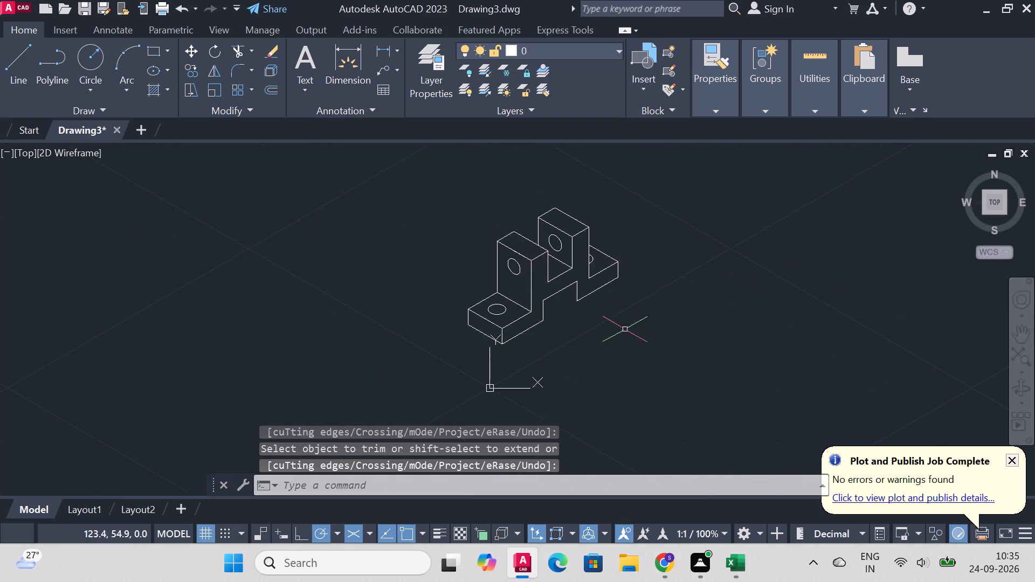
pyautogui.scroll(1, 620, 334)
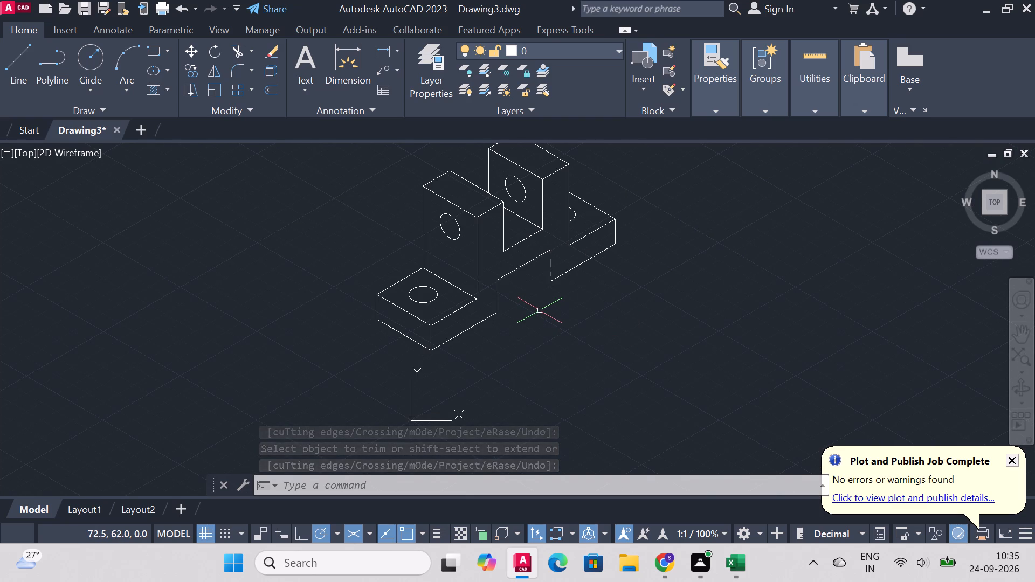
pyautogui.click(335, 68)
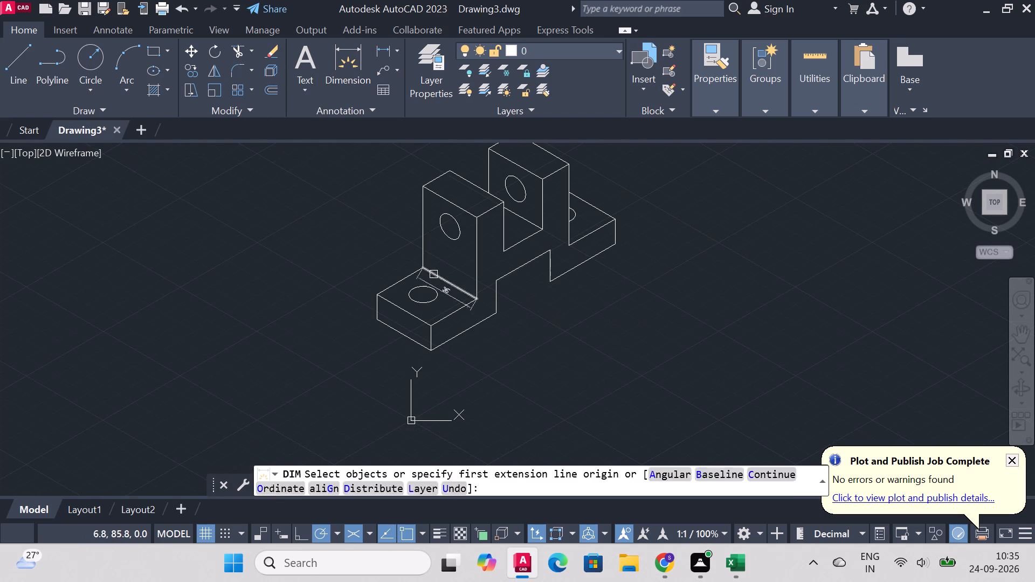
pyautogui.scroll(2, 509, 301)
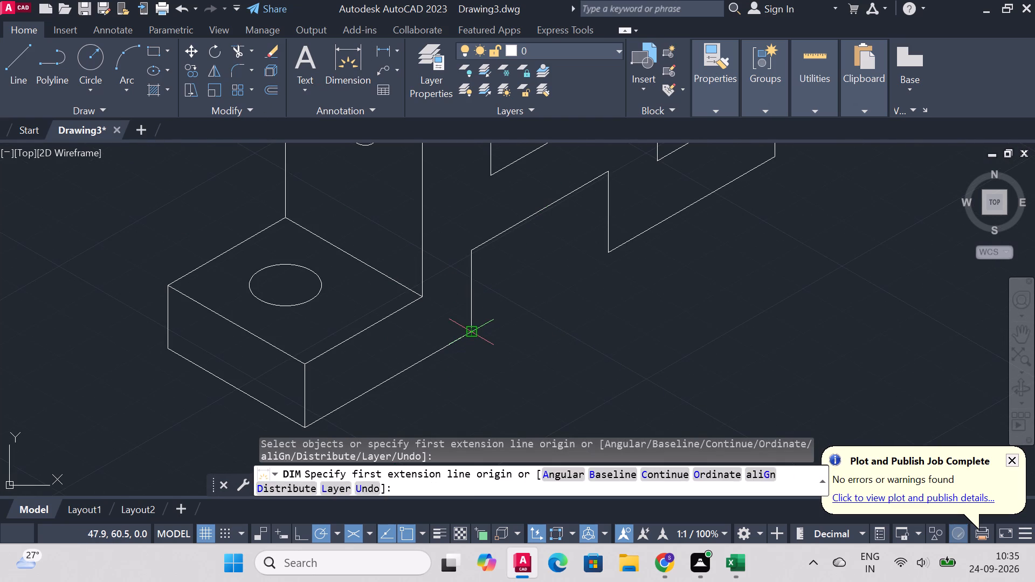
pyautogui.click(469, 333)
pyautogui.click(606, 254)
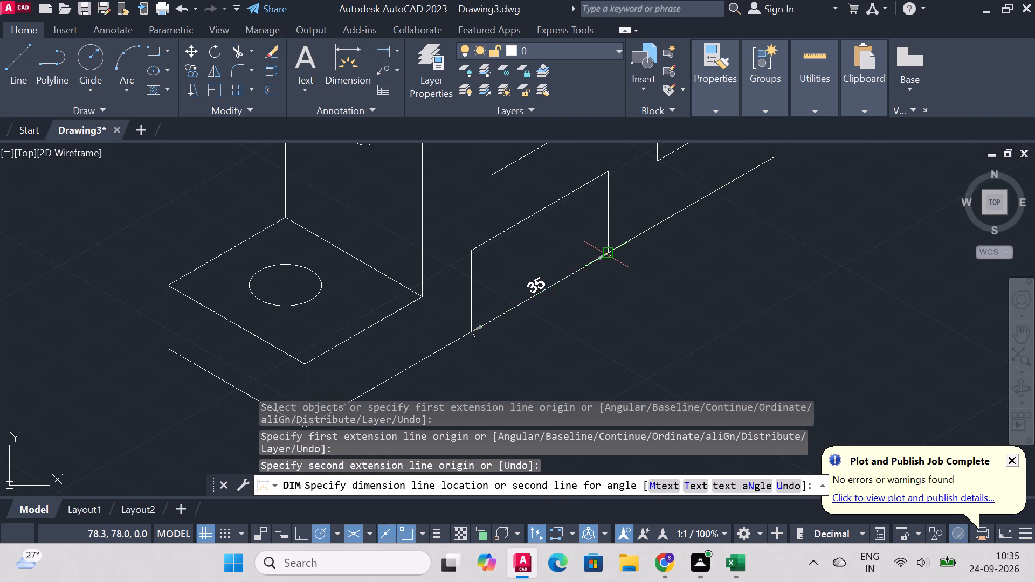
pyautogui.click(609, 292)
pyautogui.scroll(-2, 632, 282)
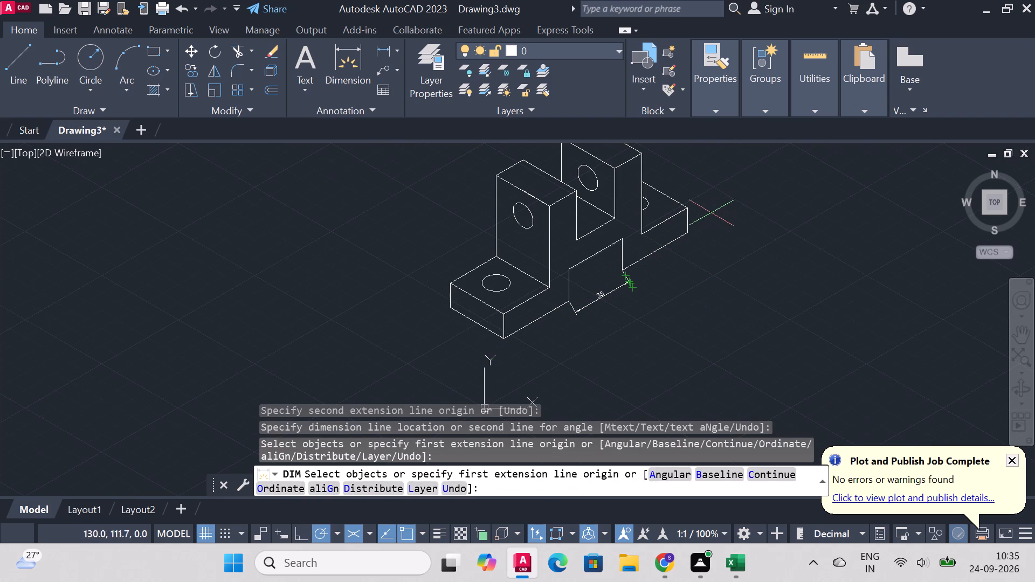
# Dimension the base's thickness along the vertical edge at its far end, placing the dimension just outside that edge.
pyautogui.scroll(1, 693, 203)
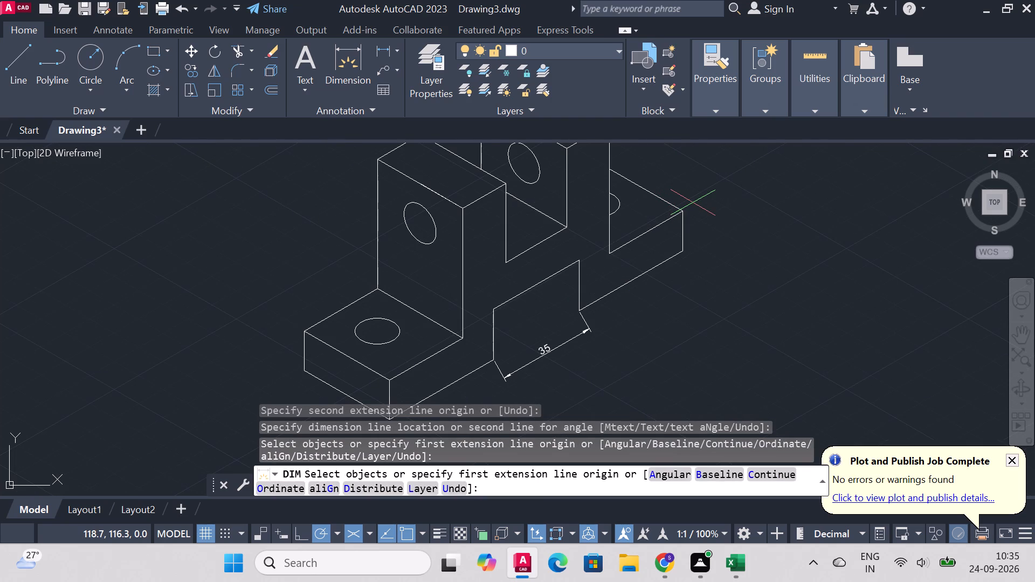
pyautogui.scroll(2, 685, 230)
pyautogui.click(677, 228)
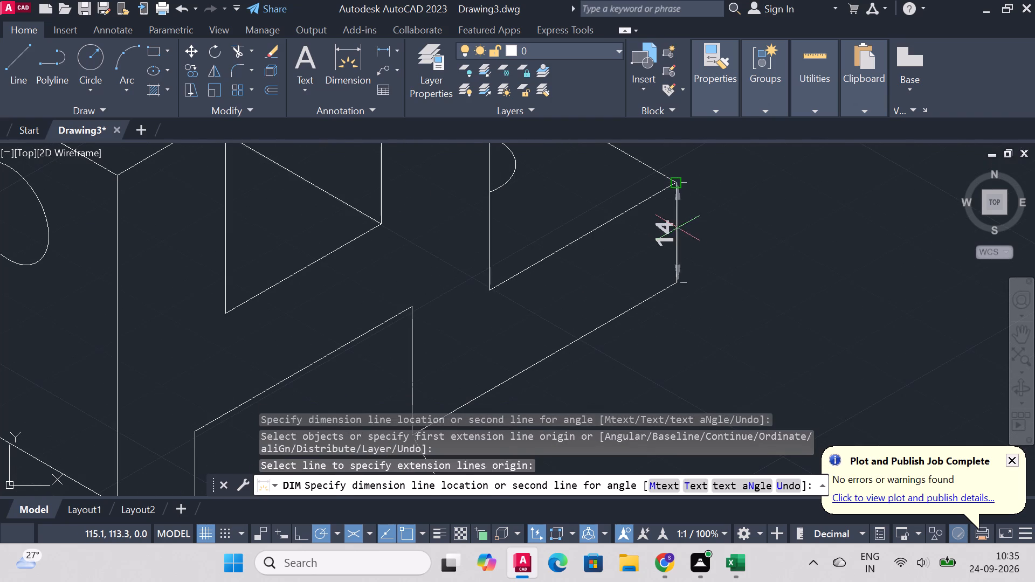
pyautogui.click(696, 220)
# Dimension the base hole spacing from the near hole's centre to a point 90 mm along 30°, placing it outside the notch dimension.
pyautogui.scroll(-3, 710, 219)
pyautogui.scroll(1, 700, 264)
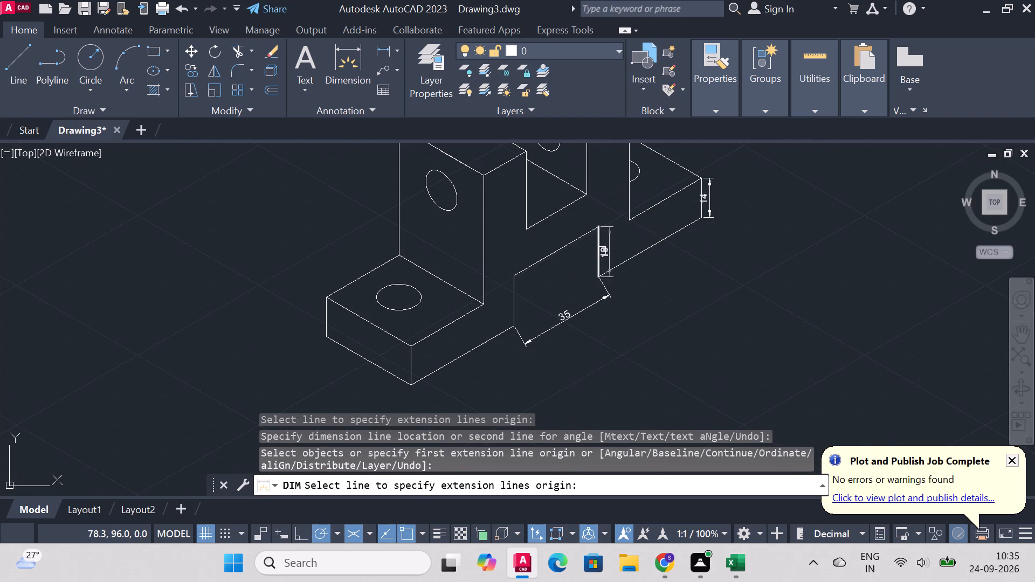
pyautogui.click(399, 298)
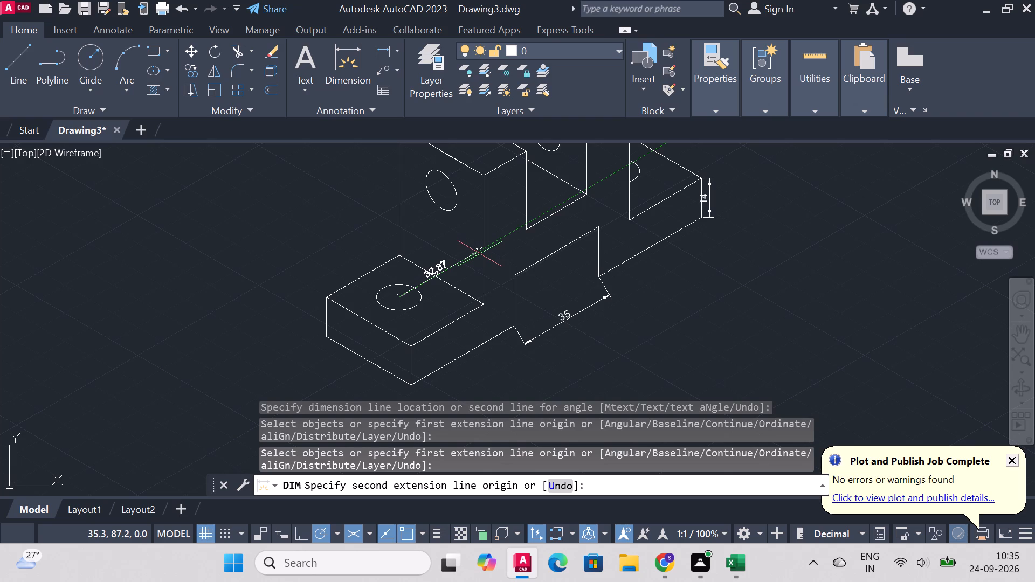
pyautogui.write('90')
pyautogui.press('Return')
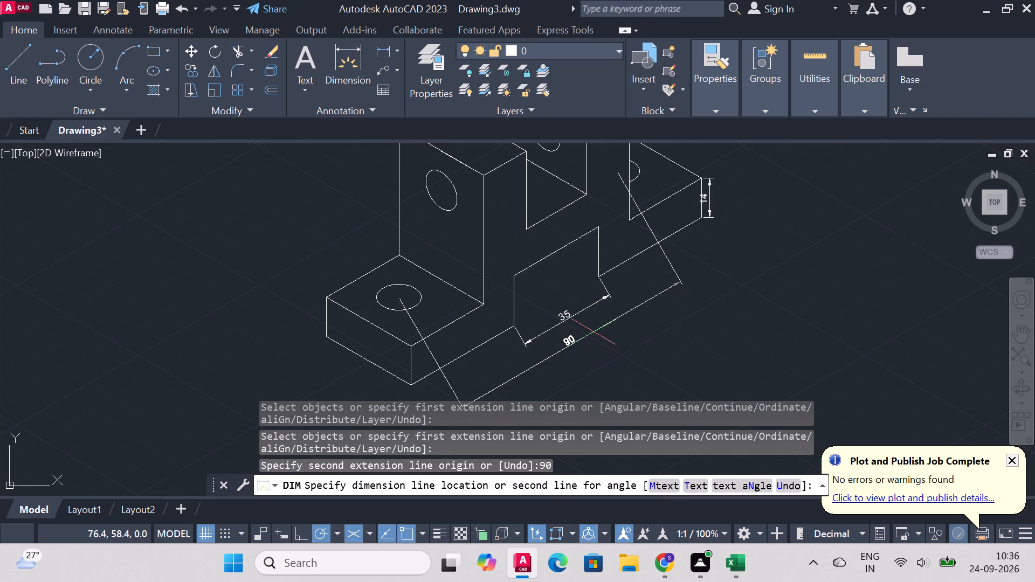
pyautogui.click(594, 328)
# Dimension the base's overall length between the two ends of its front bottom edge, placing it outside the hole-spacing dimension.
pyautogui.scroll(-1, 631, 355)
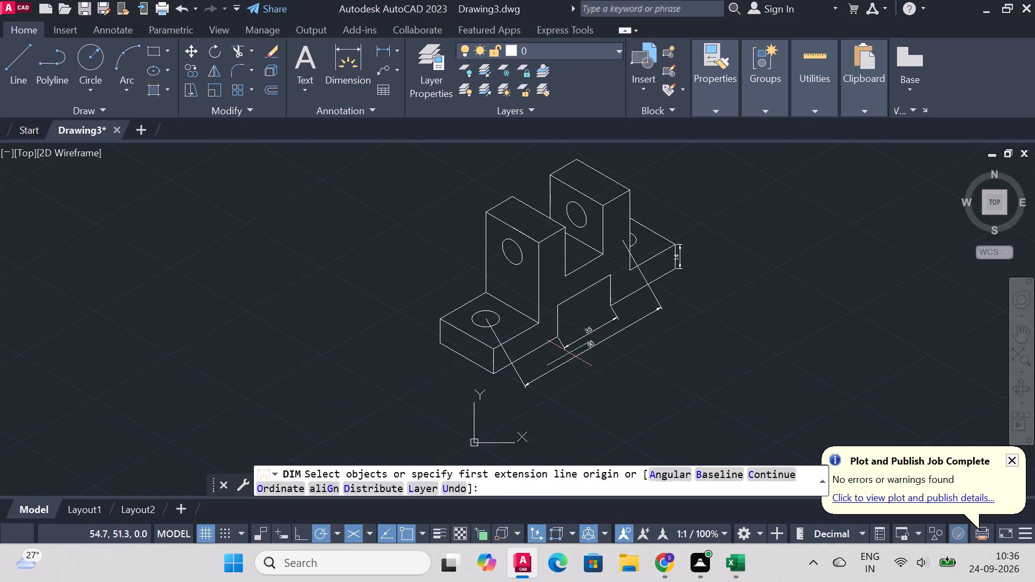
pyautogui.scroll(-2, 583, 325)
pyautogui.scroll(2, 620, 367)
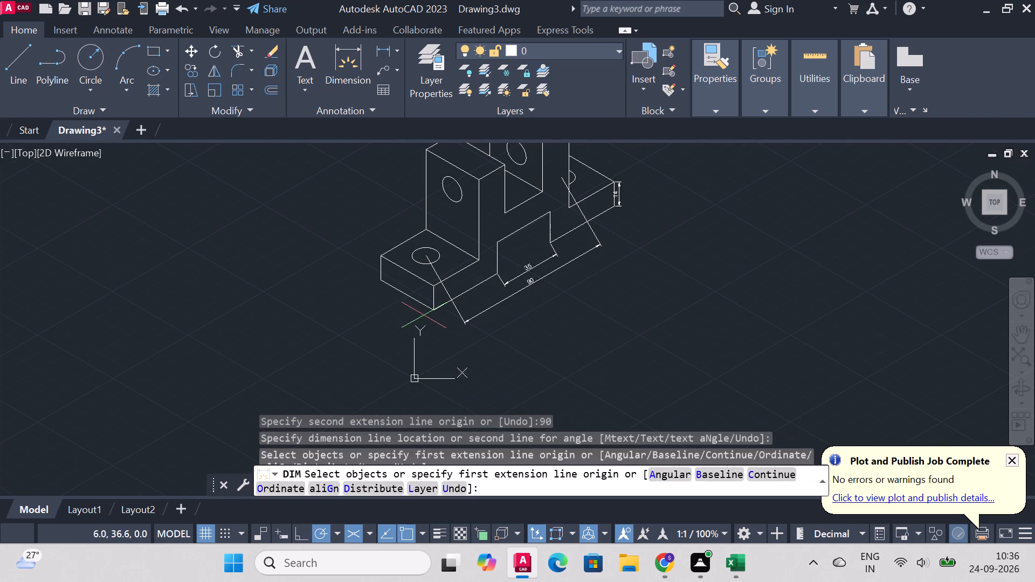
pyautogui.scroll(2, 460, 322)
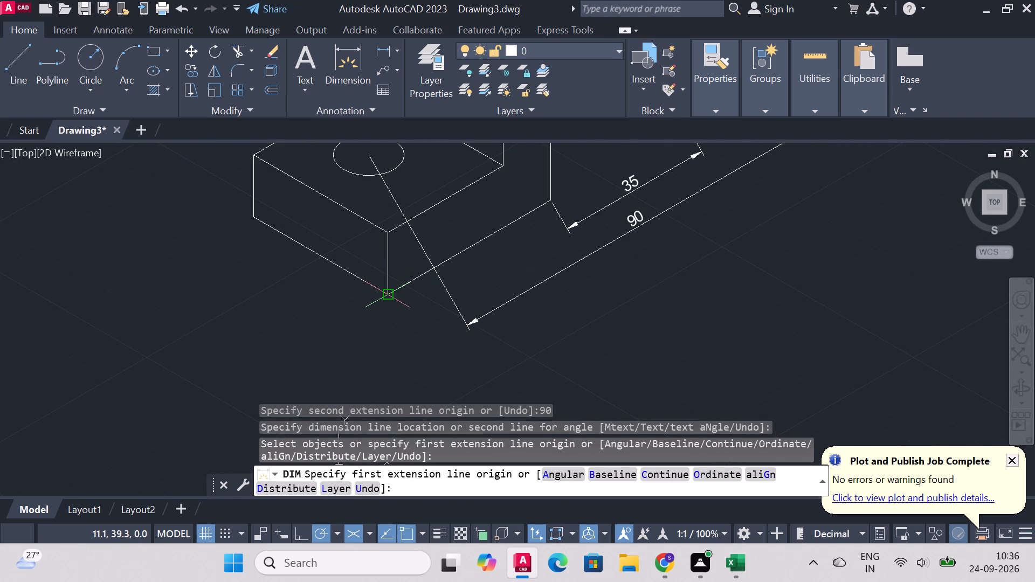
pyautogui.click(389, 293)
pyautogui.scroll(-4, 529, 239)
pyautogui.scroll(3, 611, 191)
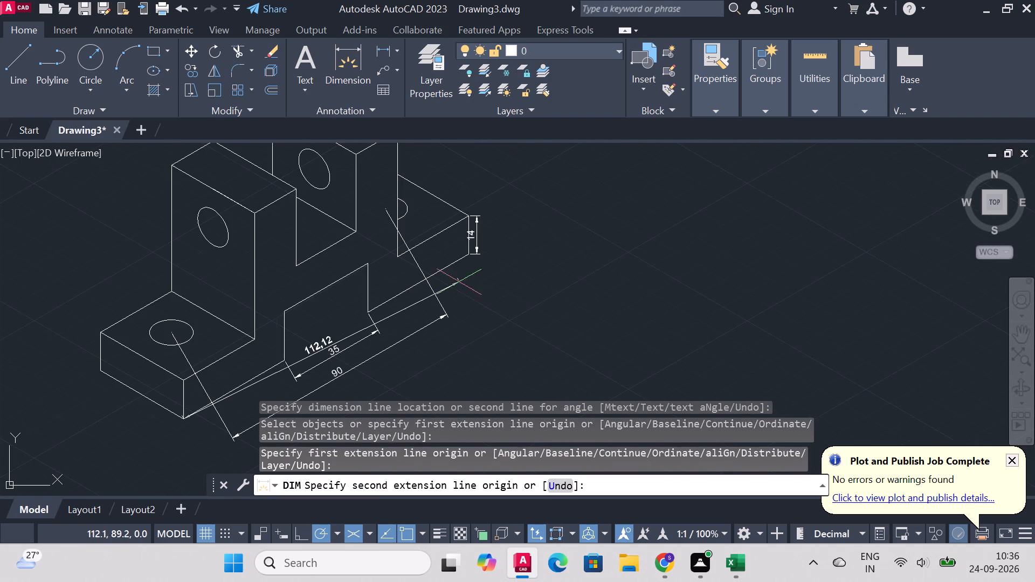
pyautogui.click(468, 252)
pyautogui.scroll(-2, 484, 273)
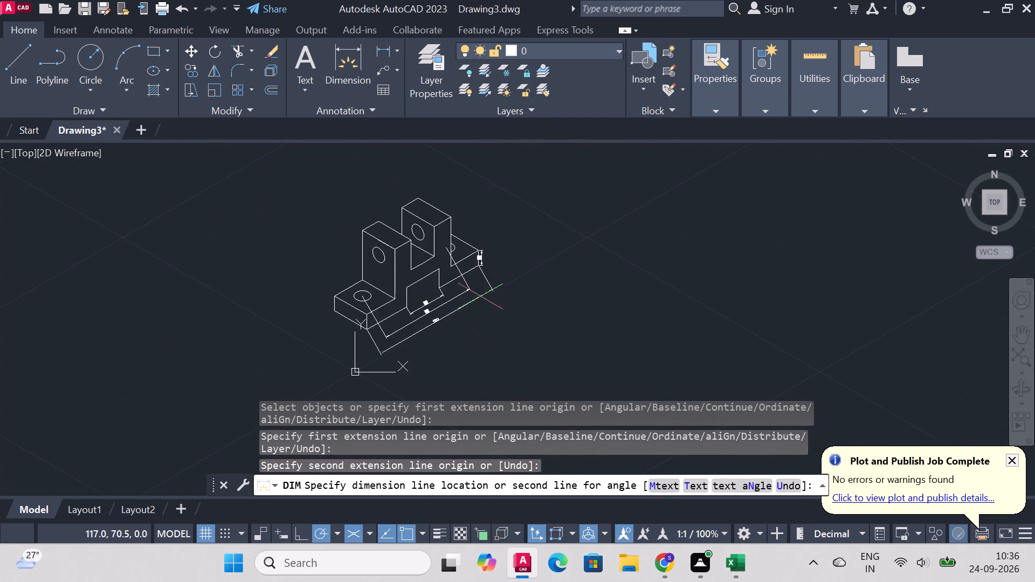
pyautogui.scroll(2, 446, 319)
pyautogui.click(412, 318)
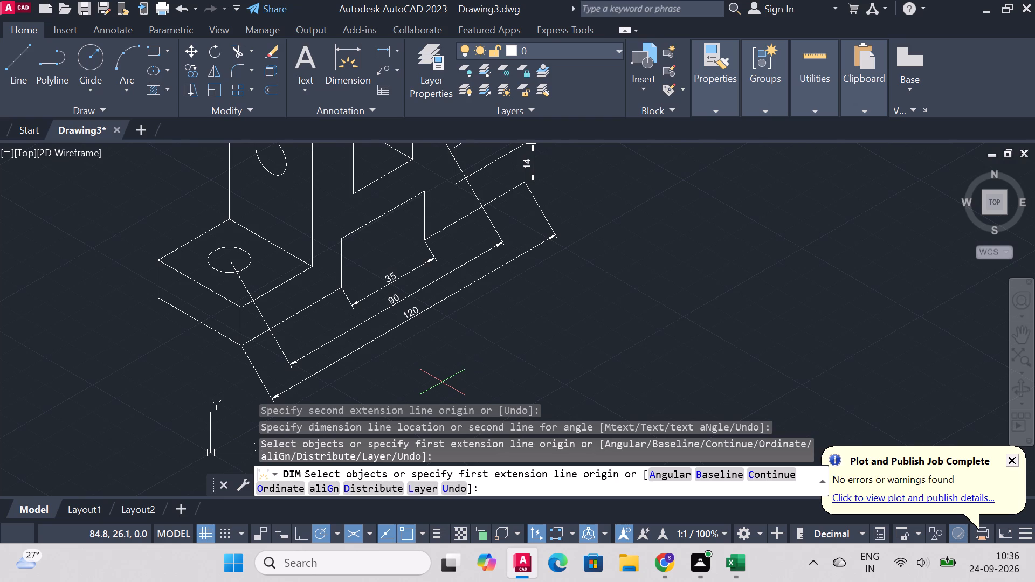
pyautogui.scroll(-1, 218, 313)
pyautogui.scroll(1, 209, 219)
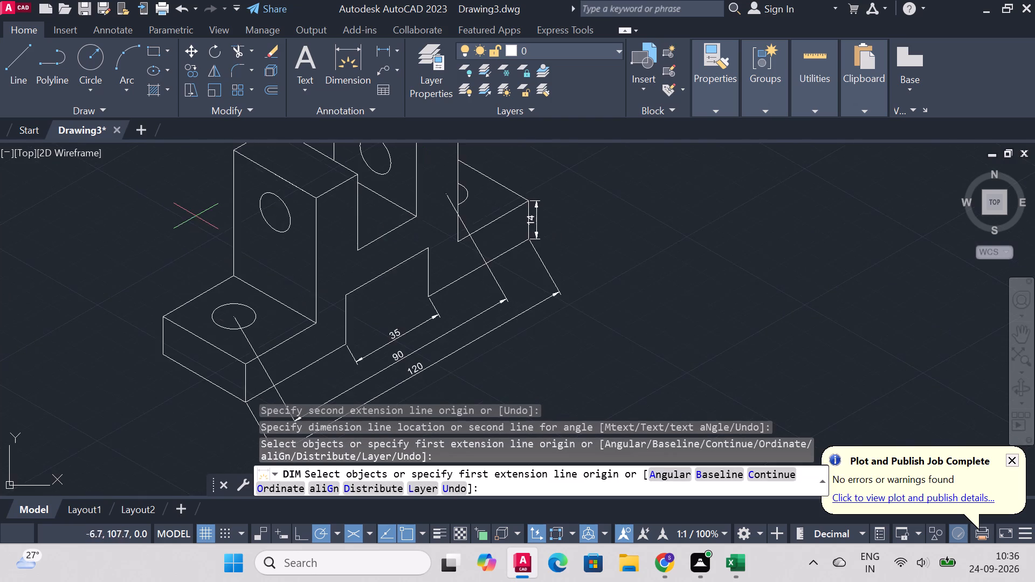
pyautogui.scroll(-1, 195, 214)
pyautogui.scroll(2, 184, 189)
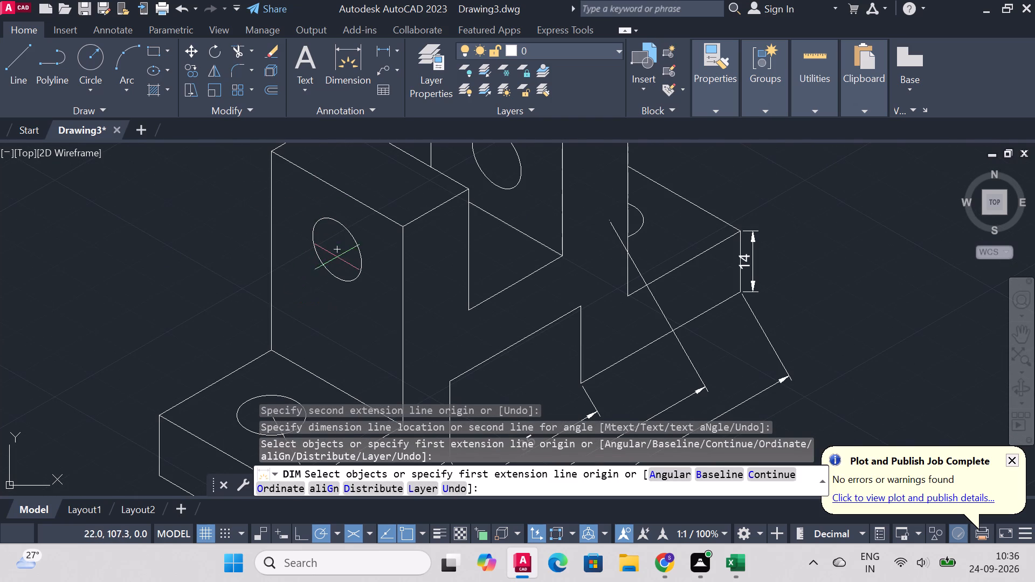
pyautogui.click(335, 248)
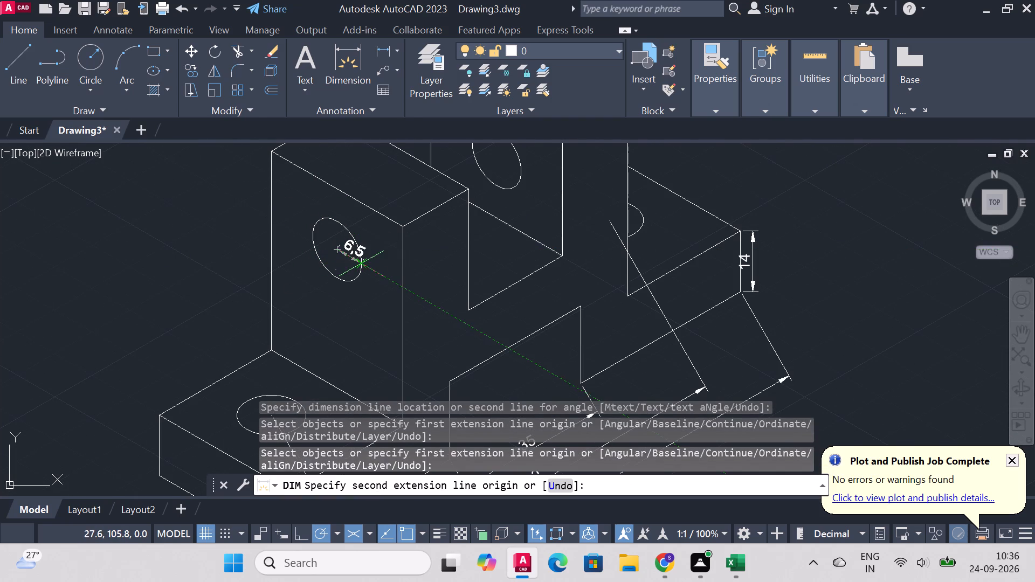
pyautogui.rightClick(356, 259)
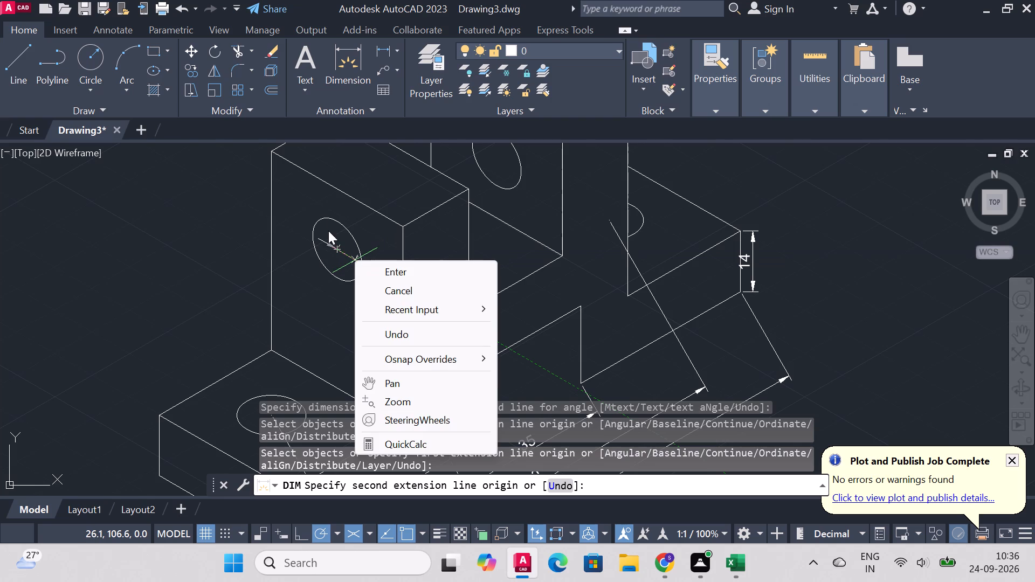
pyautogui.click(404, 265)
# Draw two 6.5 mm lines from the front upright's hole centre to its edge, at 330° and 150°.
pyautogui.click(13, 44)
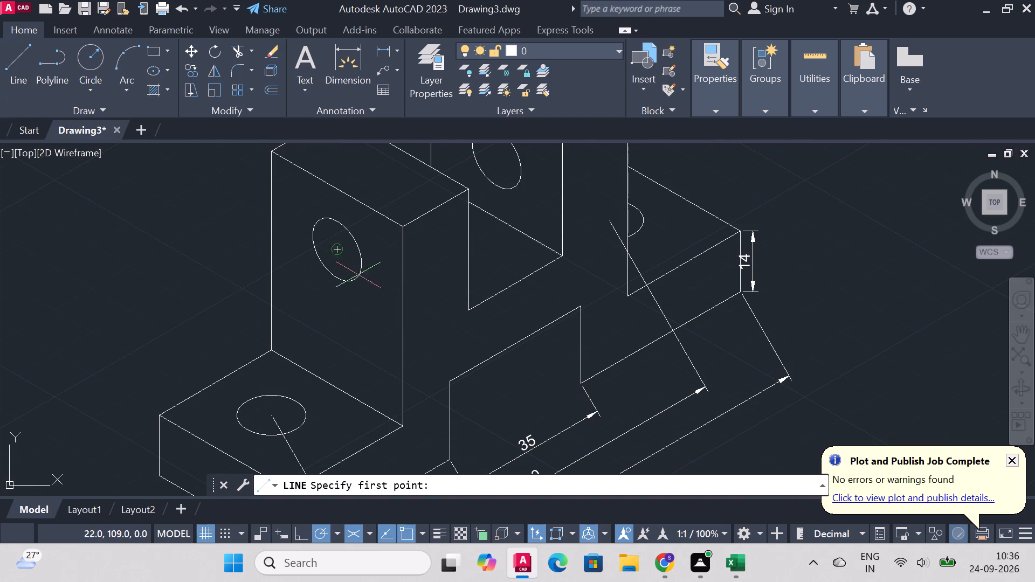
pyautogui.click(339, 251)
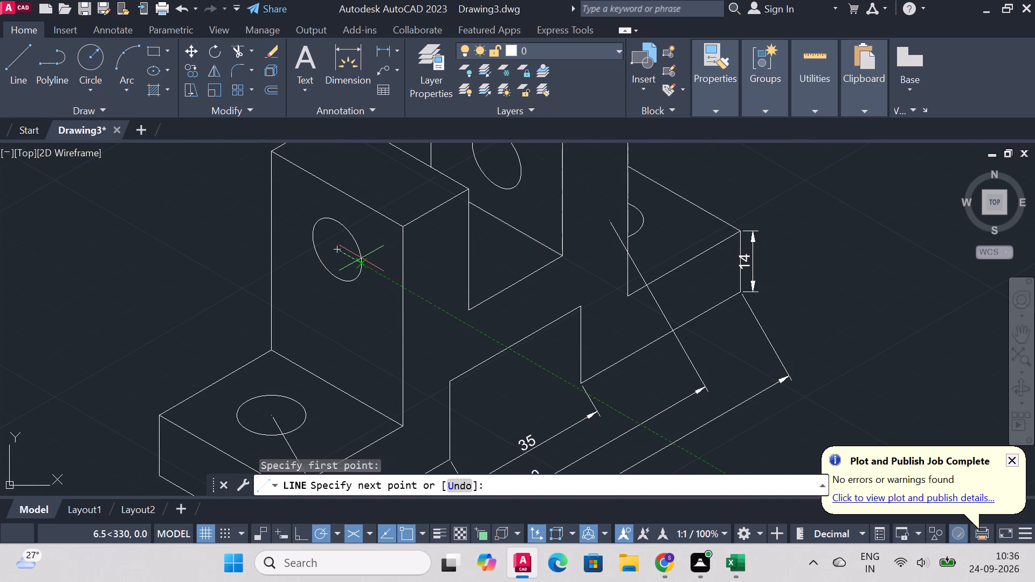
pyautogui.click(361, 259)
pyautogui.rightClick(360, 261)
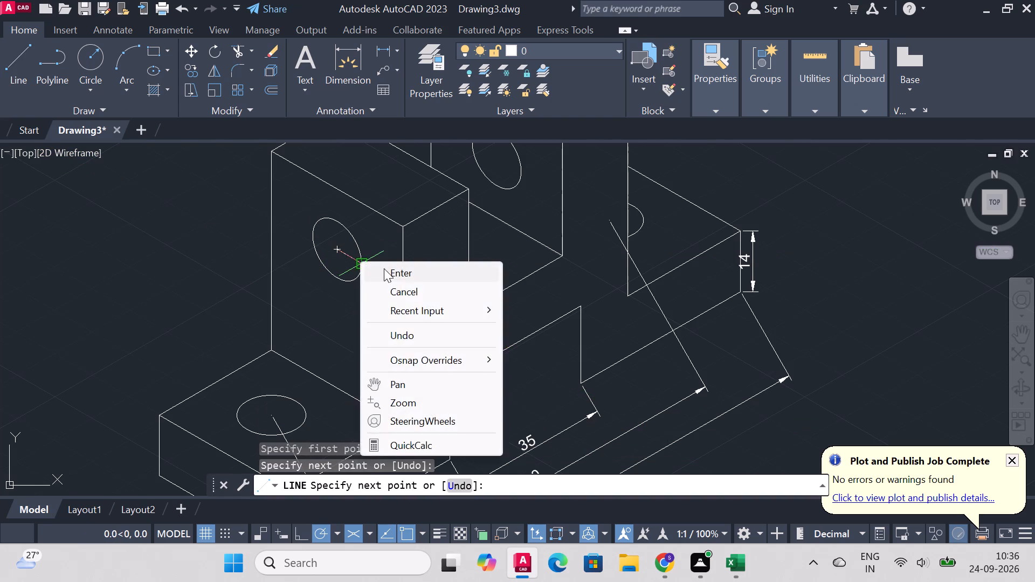
pyautogui.click(384, 268)
pyautogui.rightClick(356, 266)
pyautogui.click(399, 231)
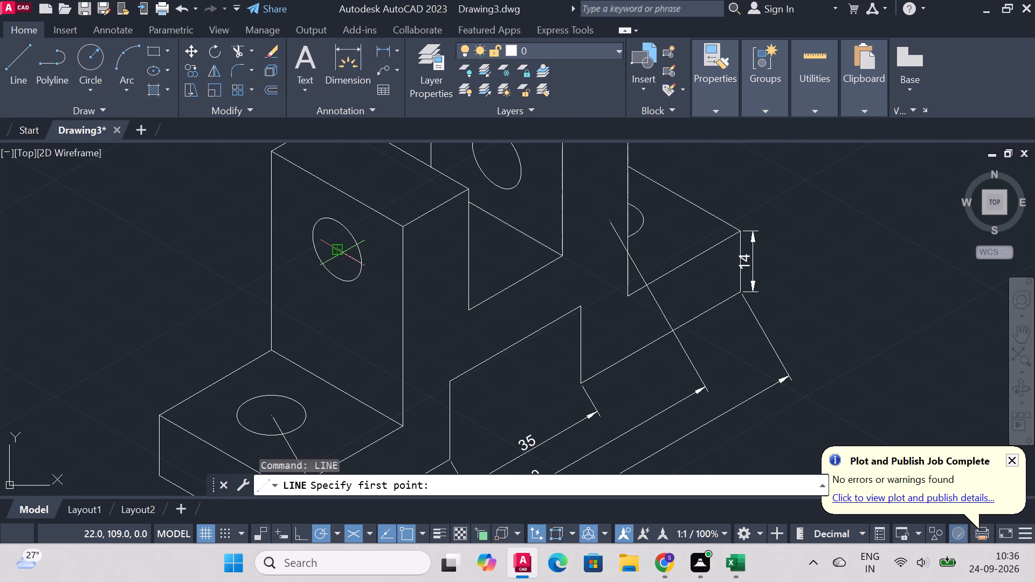
pyautogui.click(342, 251)
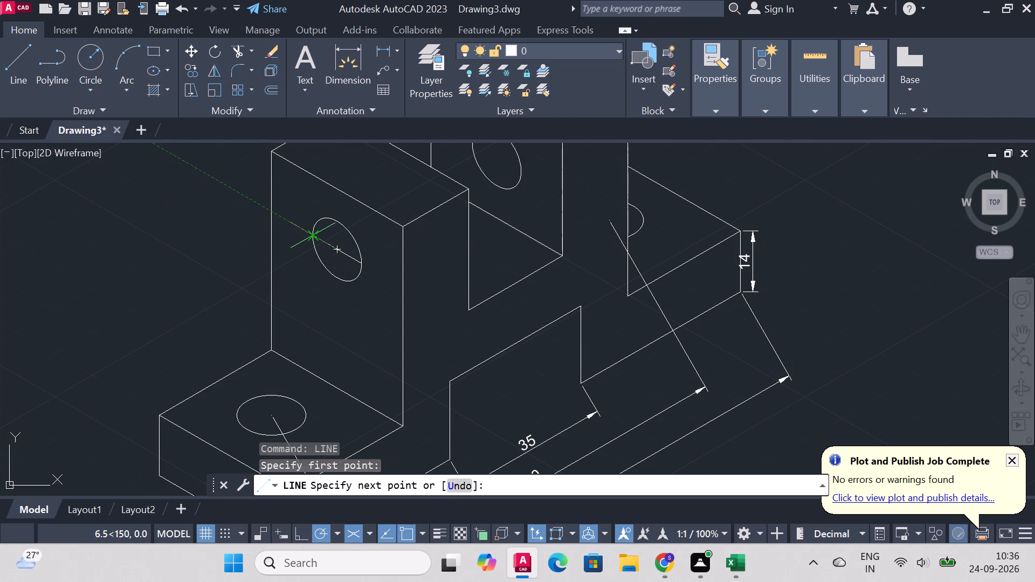
pyautogui.click(312, 238)
pyautogui.rightClick(312, 238)
pyautogui.click(343, 244)
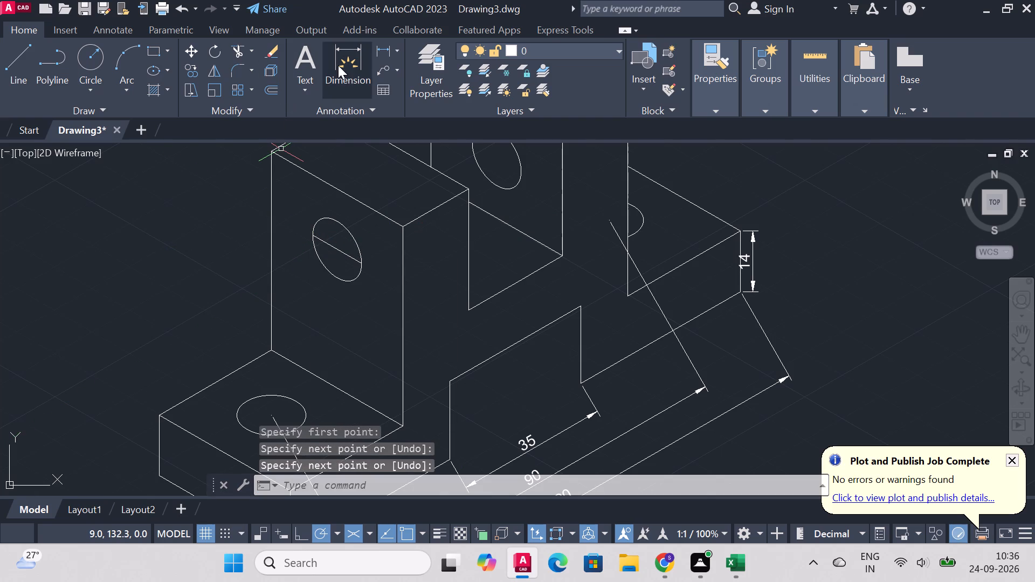
# Dimension the front upright hole's diameter between the outer ends of the two lines, with an aligned dimension above the hole.
pyautogui.click(339, 65)
pyautogui.click(315, 235)
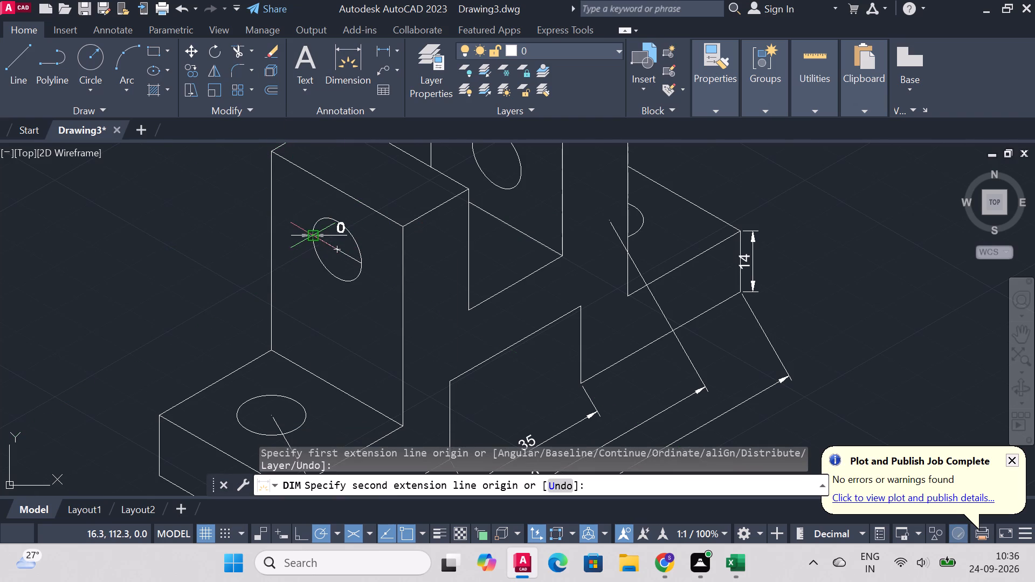
pyautogui.click(360, 262)
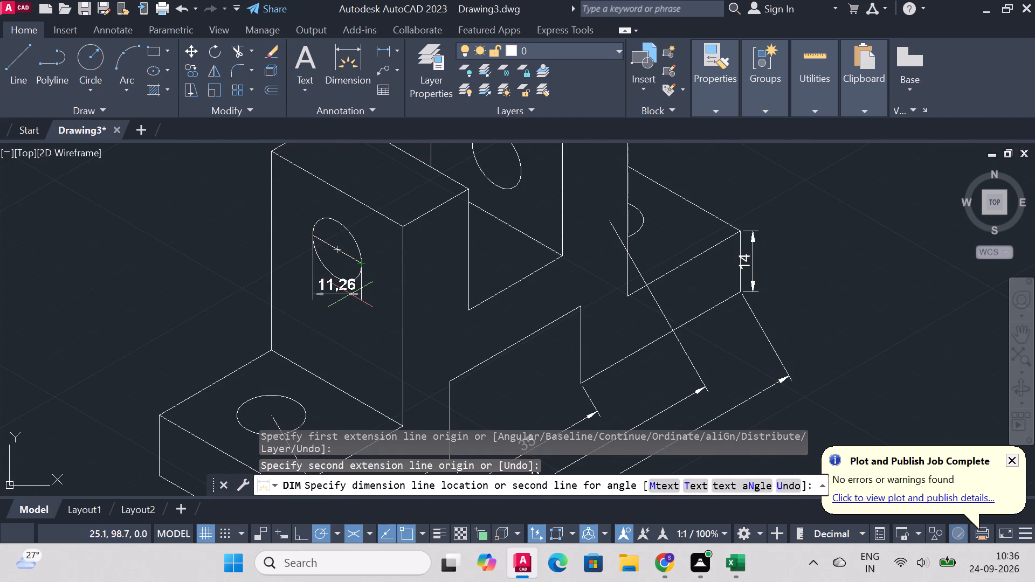
pyautogui.click(334, 213)
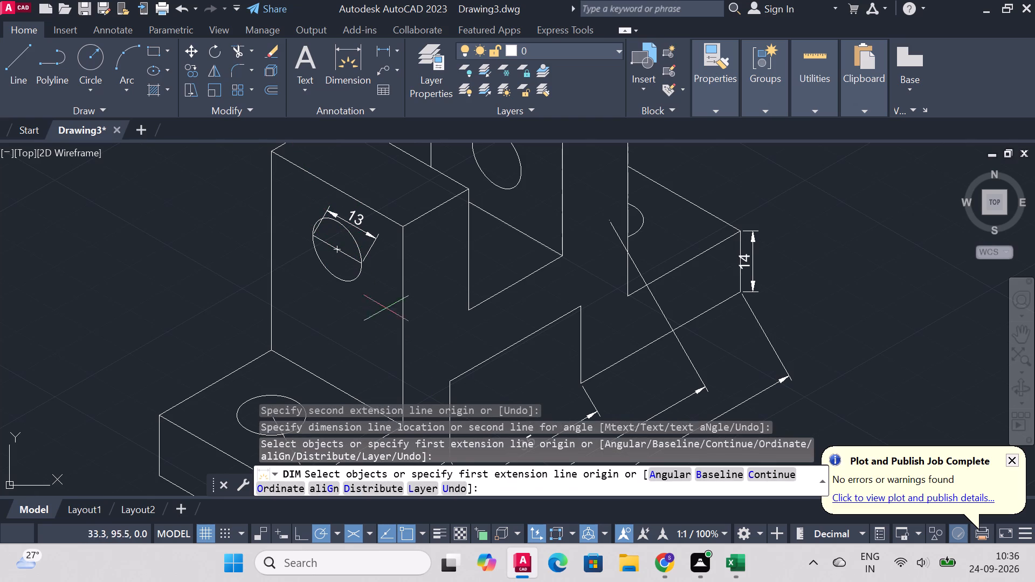
pyautogui.scroll(-2, 229, 287)
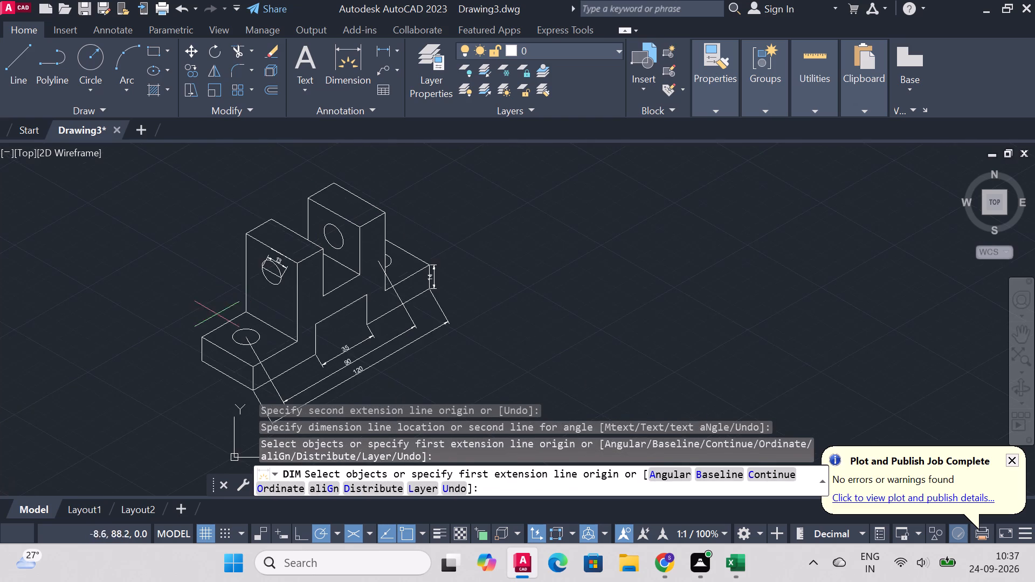
# Draw two lines from the near base hole's centre to its edge, at 210° and 30°, spanning about 13 mm together.
pyautogui.scroll(2, 200, 380)
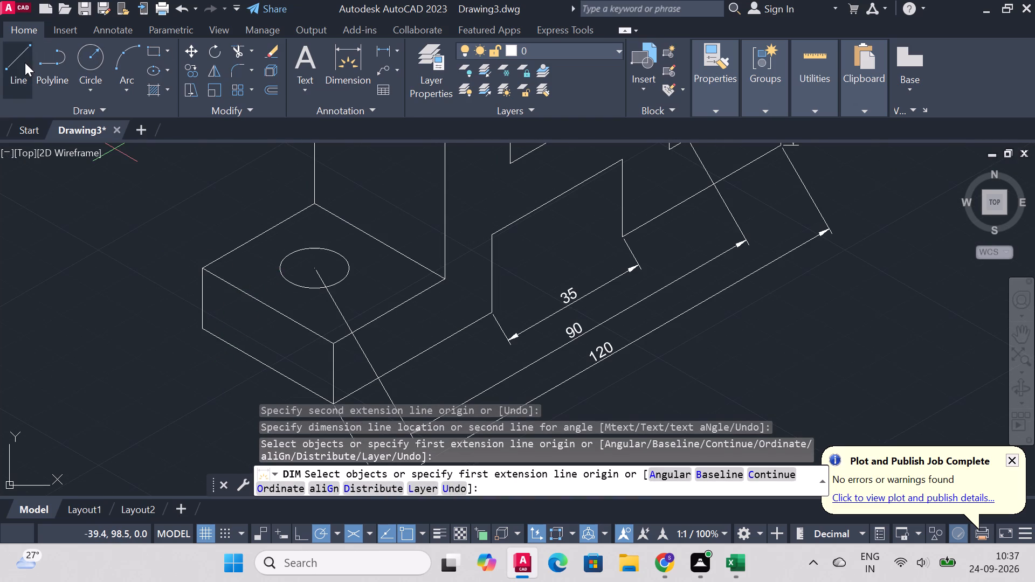
pyautogui.click(25, 63)
pyautogui.scroll(1, 277, 254)
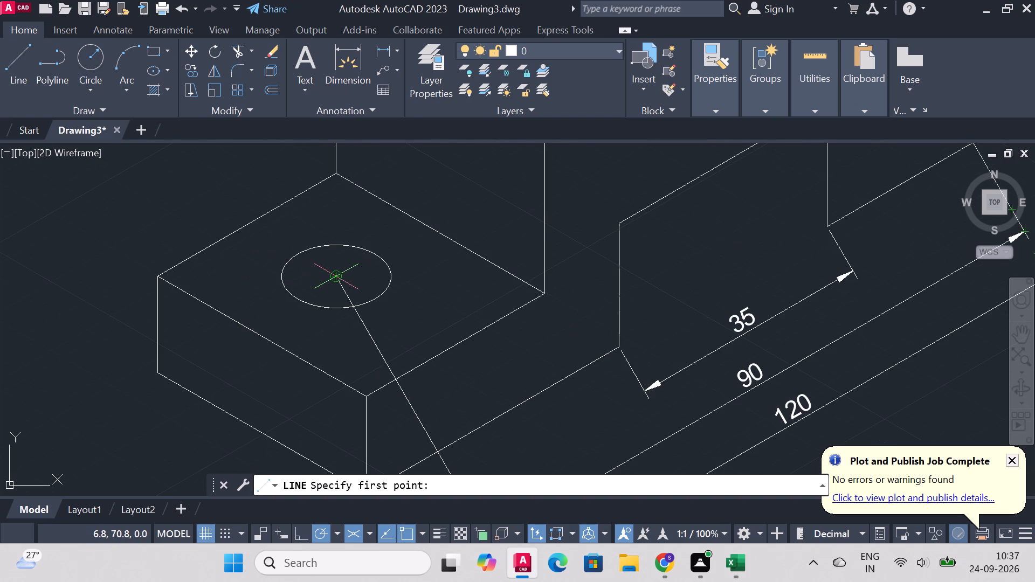
pyautogui.click(338, 274)
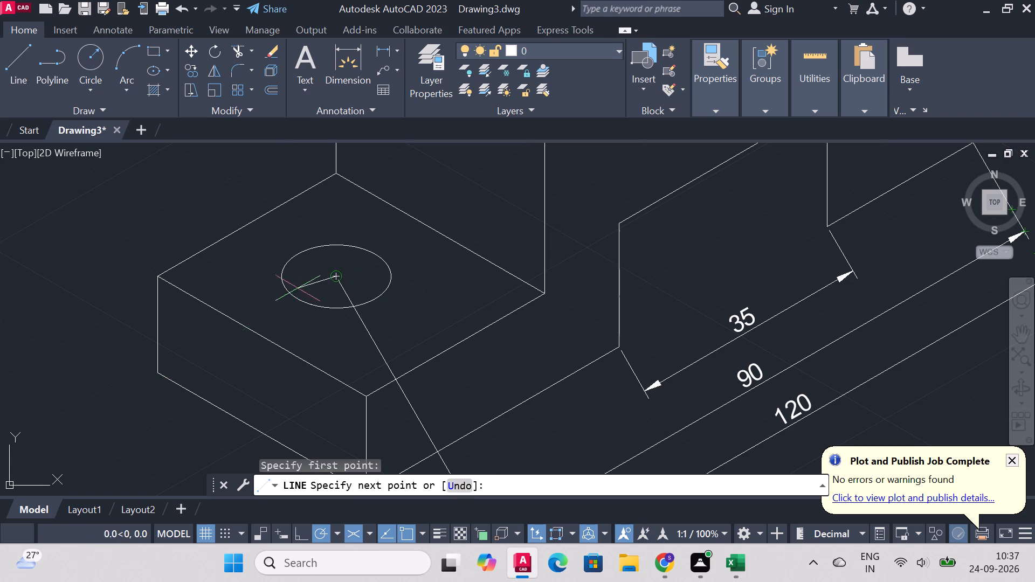
pyautogui.click(295, 299)
pyautogui.rightClick(293, 299)
pyautogui.click(350, 303)
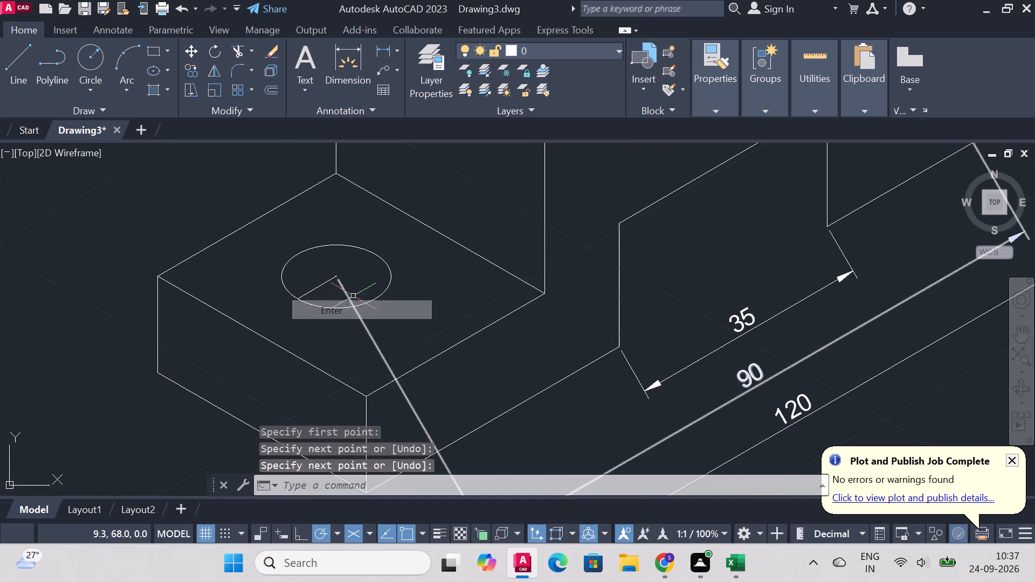
pyautogui.rightClick(352, 296)
pyautogui.click(385, 223)
pyautogui.click(341, 278)
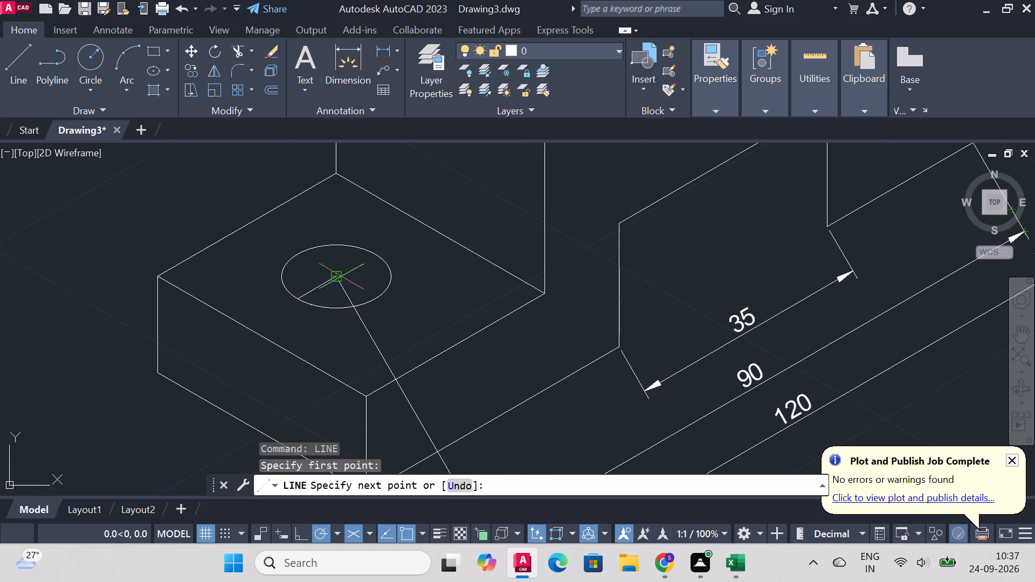
pyautogui.click(373, 255)
pyautogui.rightClick(373, 255)
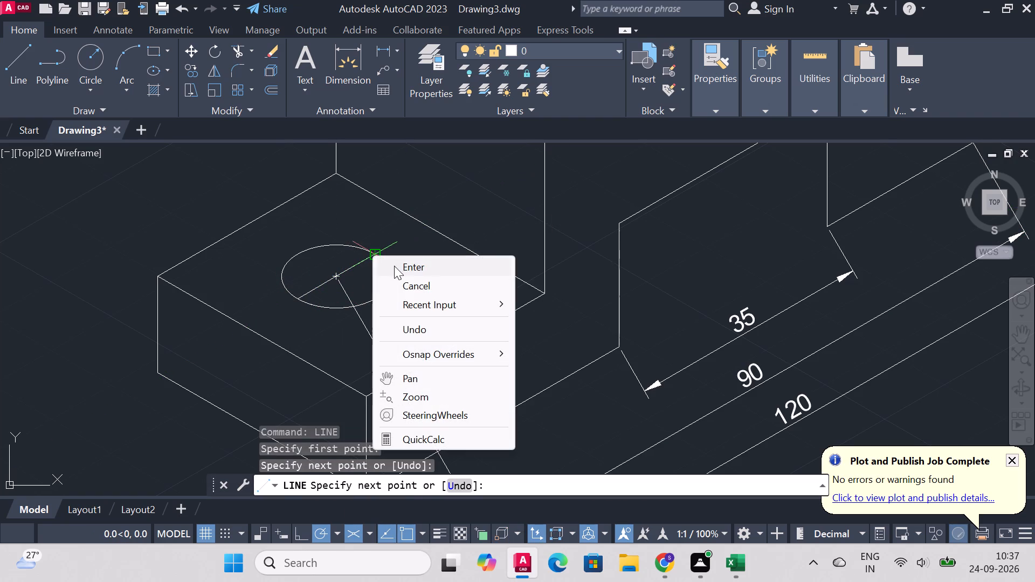
pyautogui.click(418, 269)
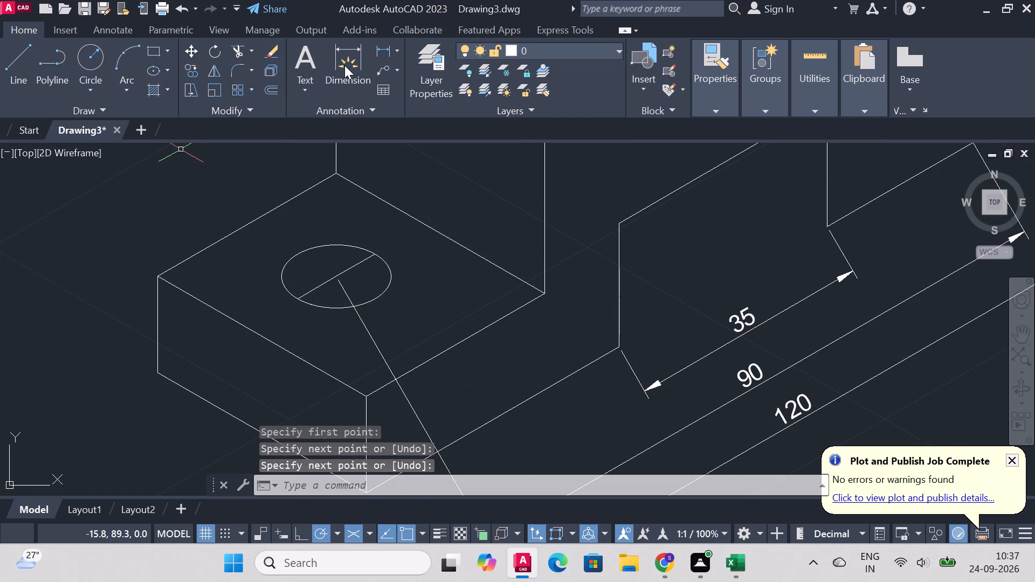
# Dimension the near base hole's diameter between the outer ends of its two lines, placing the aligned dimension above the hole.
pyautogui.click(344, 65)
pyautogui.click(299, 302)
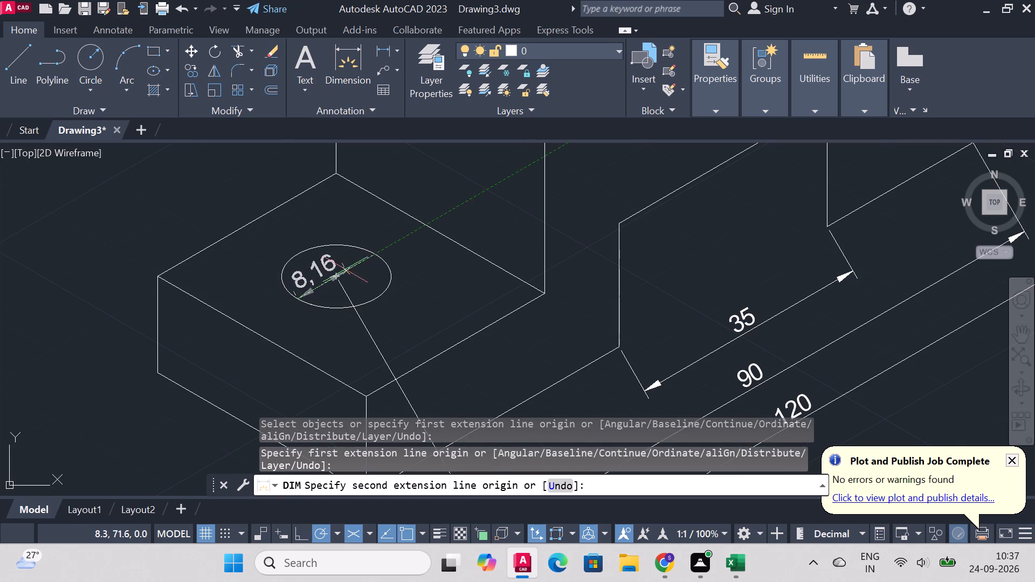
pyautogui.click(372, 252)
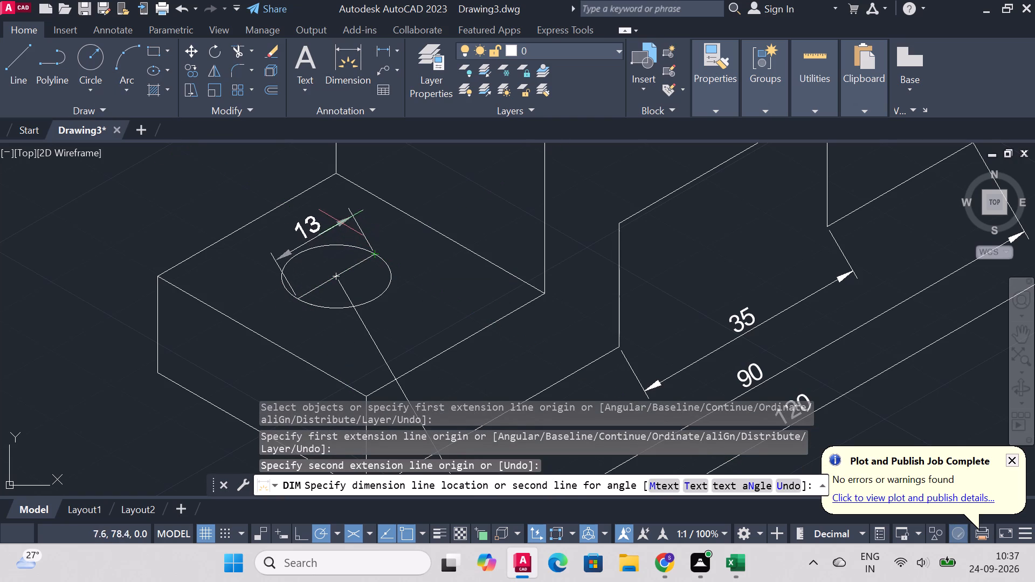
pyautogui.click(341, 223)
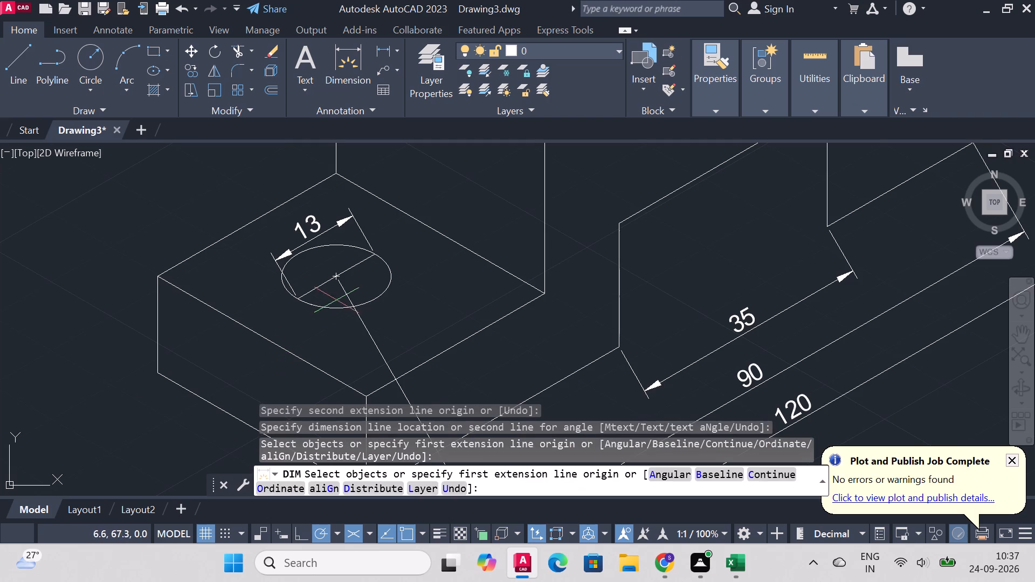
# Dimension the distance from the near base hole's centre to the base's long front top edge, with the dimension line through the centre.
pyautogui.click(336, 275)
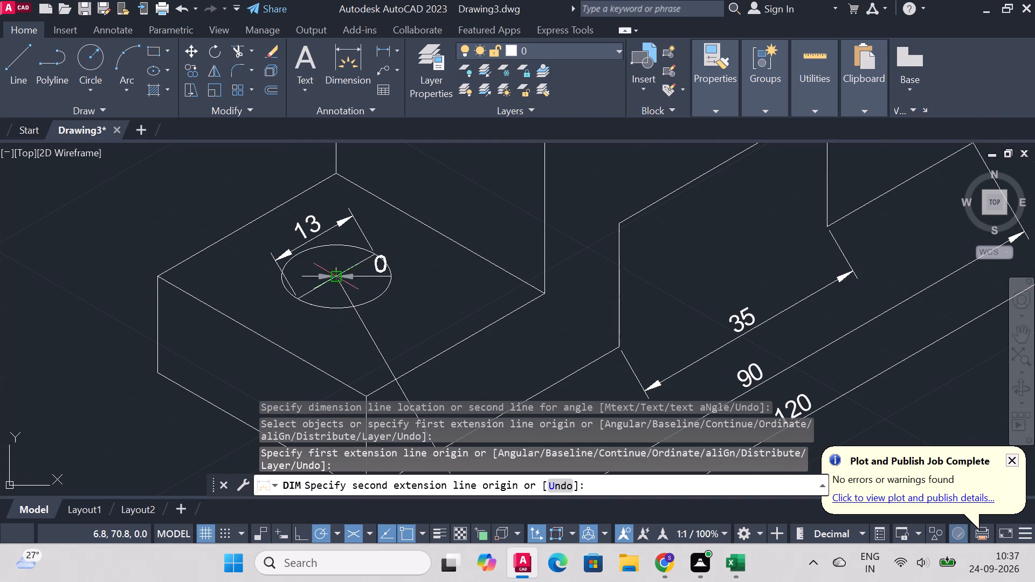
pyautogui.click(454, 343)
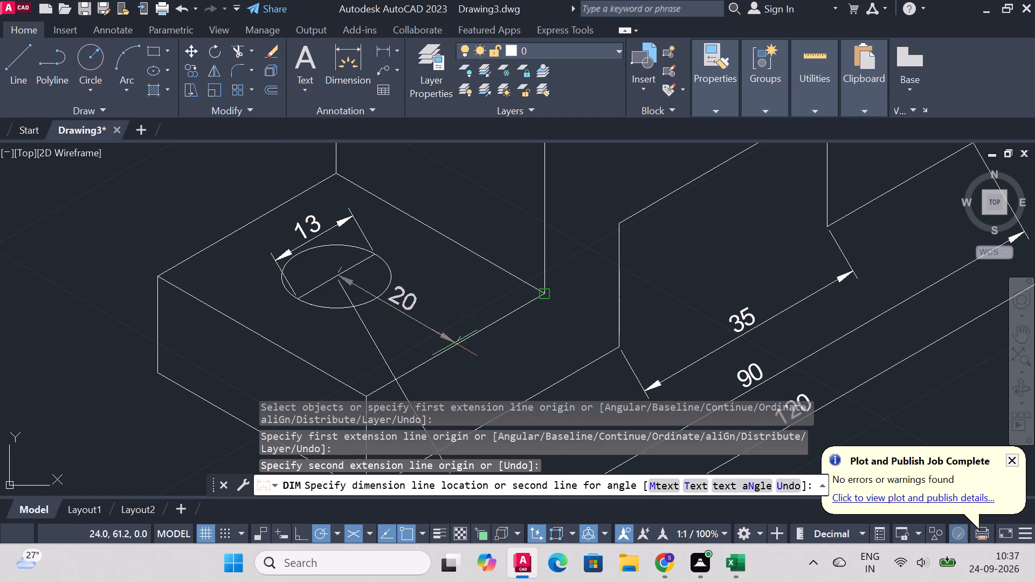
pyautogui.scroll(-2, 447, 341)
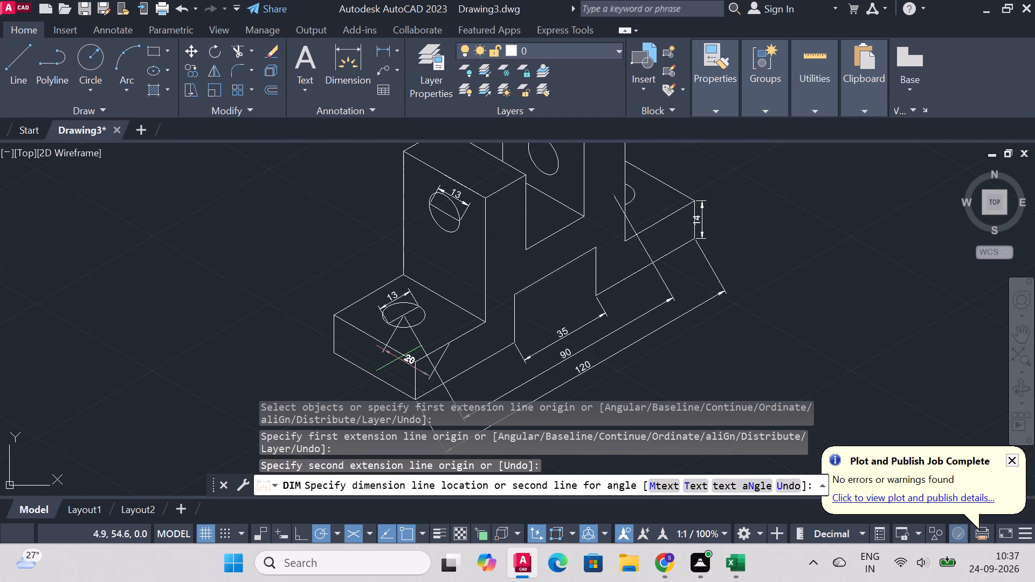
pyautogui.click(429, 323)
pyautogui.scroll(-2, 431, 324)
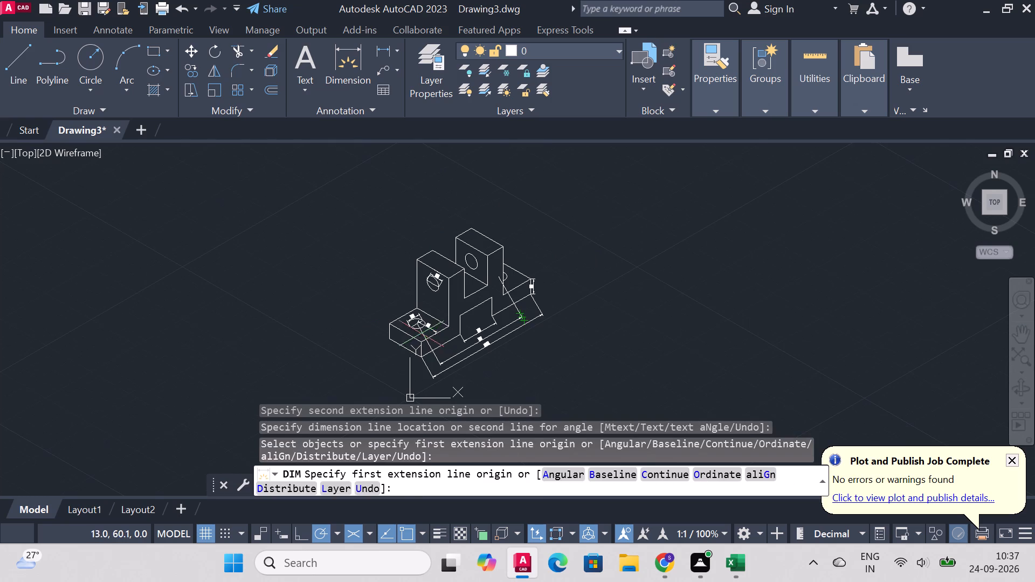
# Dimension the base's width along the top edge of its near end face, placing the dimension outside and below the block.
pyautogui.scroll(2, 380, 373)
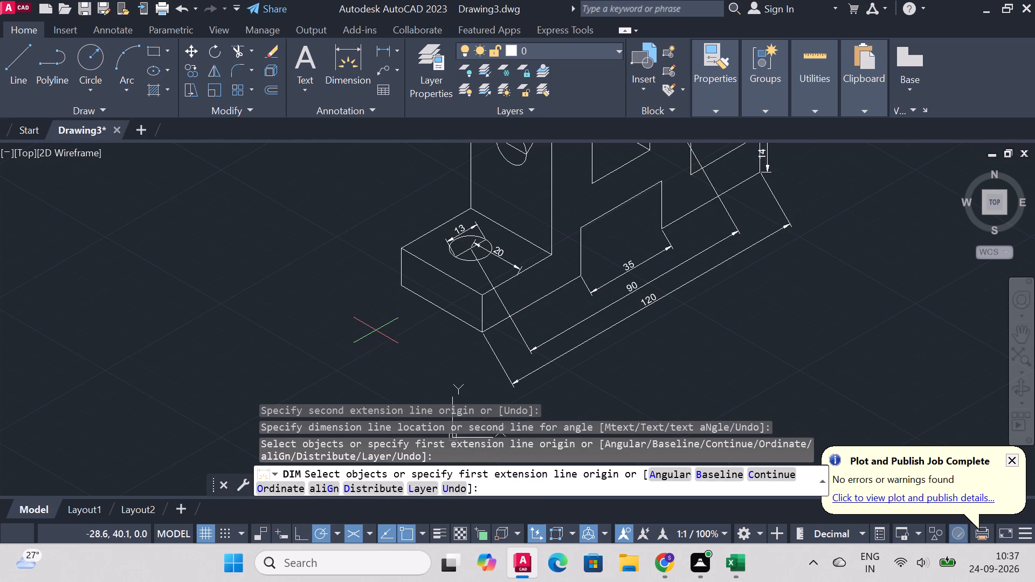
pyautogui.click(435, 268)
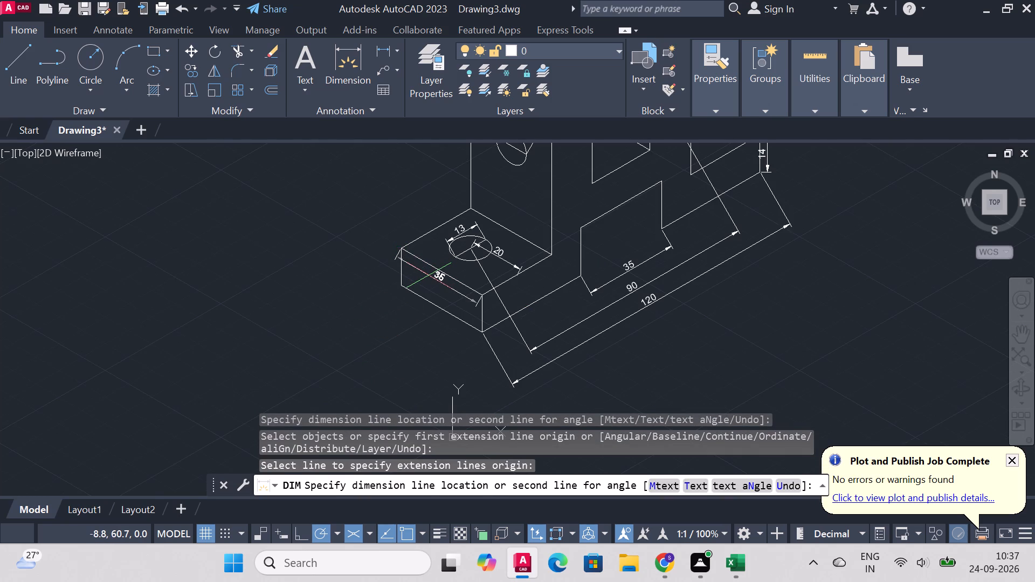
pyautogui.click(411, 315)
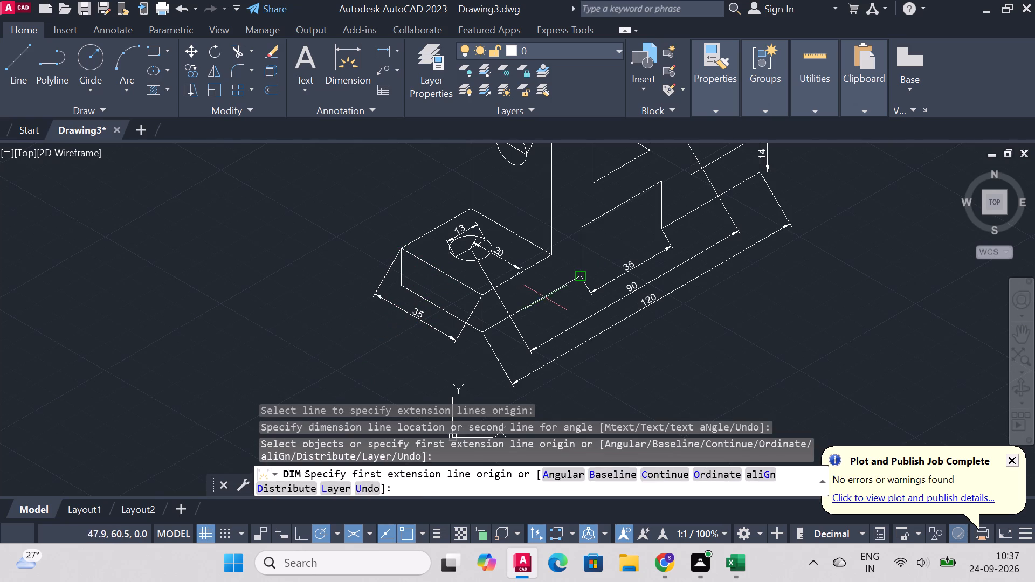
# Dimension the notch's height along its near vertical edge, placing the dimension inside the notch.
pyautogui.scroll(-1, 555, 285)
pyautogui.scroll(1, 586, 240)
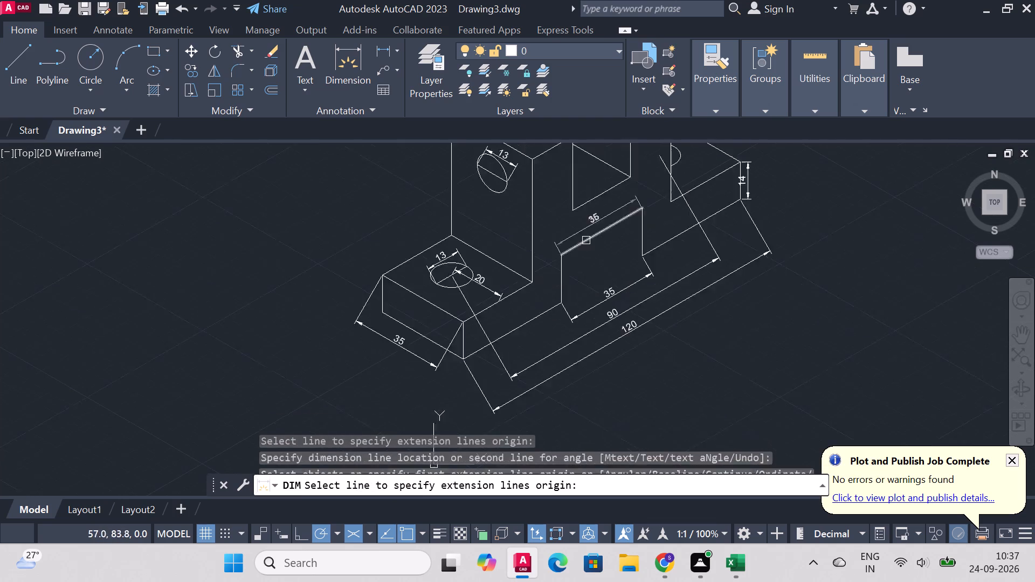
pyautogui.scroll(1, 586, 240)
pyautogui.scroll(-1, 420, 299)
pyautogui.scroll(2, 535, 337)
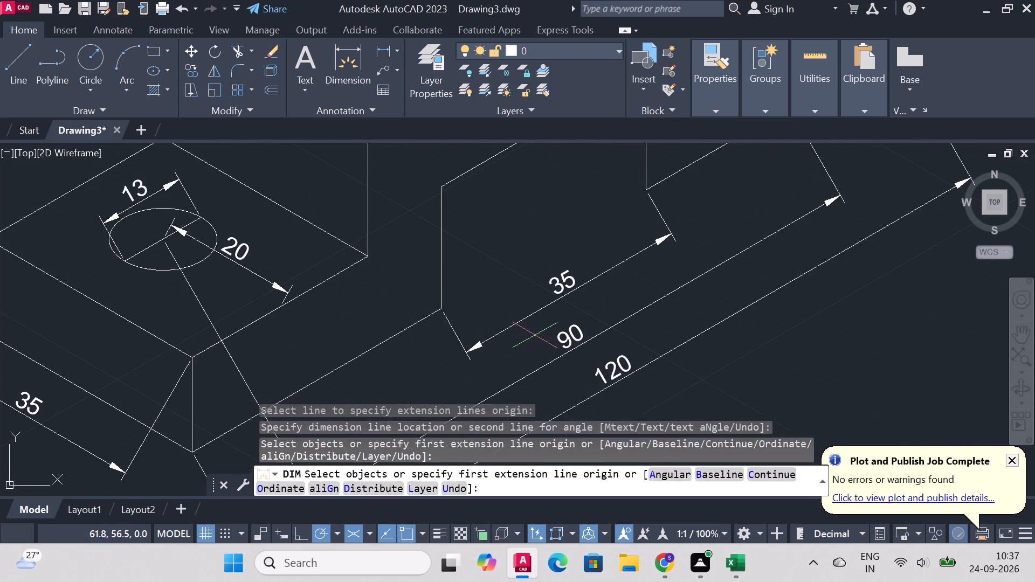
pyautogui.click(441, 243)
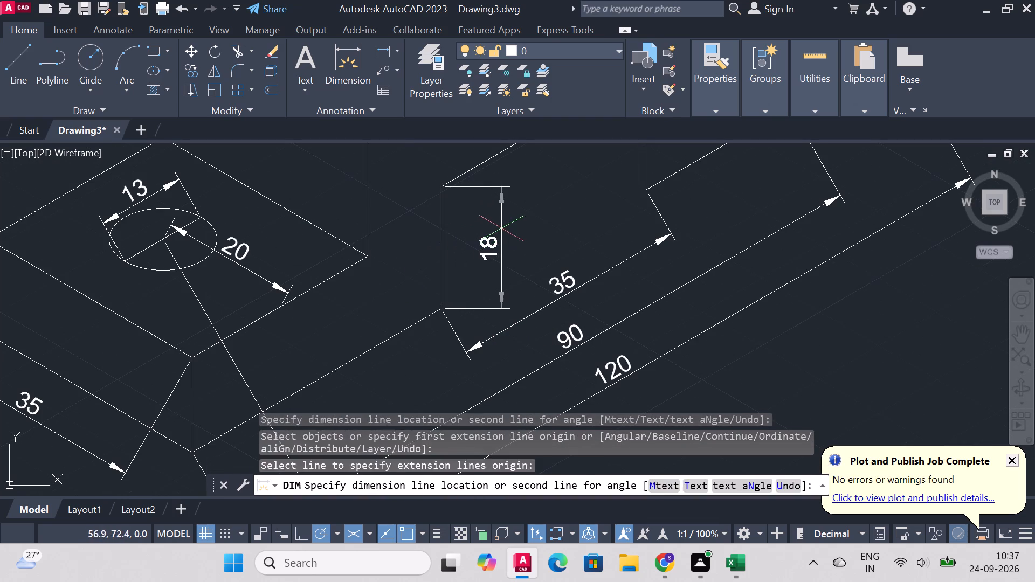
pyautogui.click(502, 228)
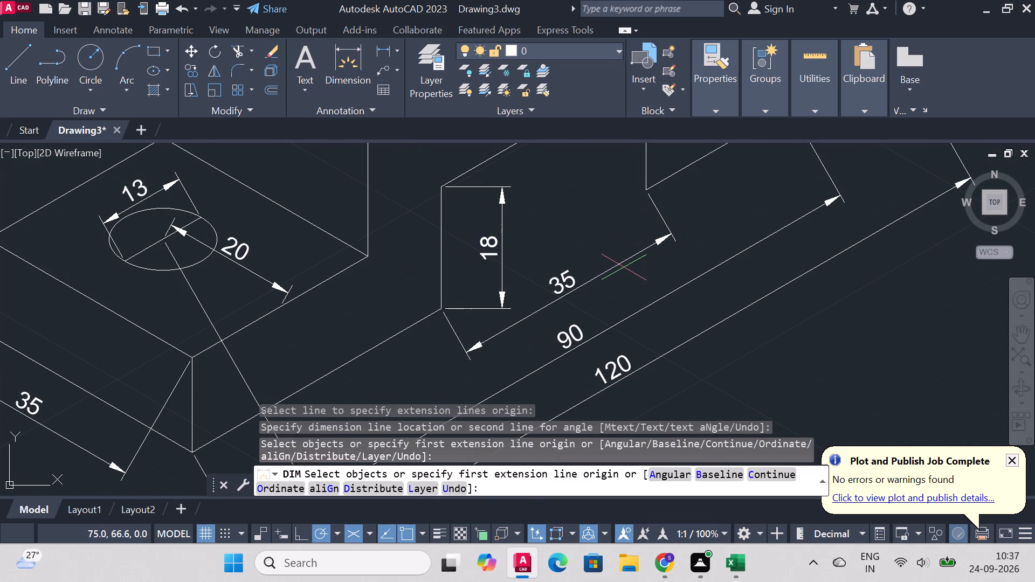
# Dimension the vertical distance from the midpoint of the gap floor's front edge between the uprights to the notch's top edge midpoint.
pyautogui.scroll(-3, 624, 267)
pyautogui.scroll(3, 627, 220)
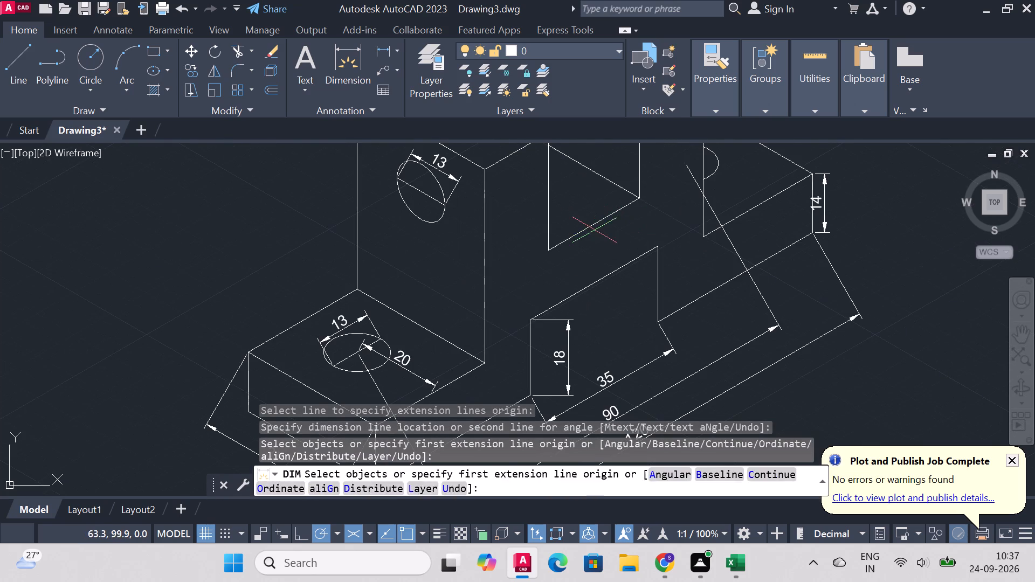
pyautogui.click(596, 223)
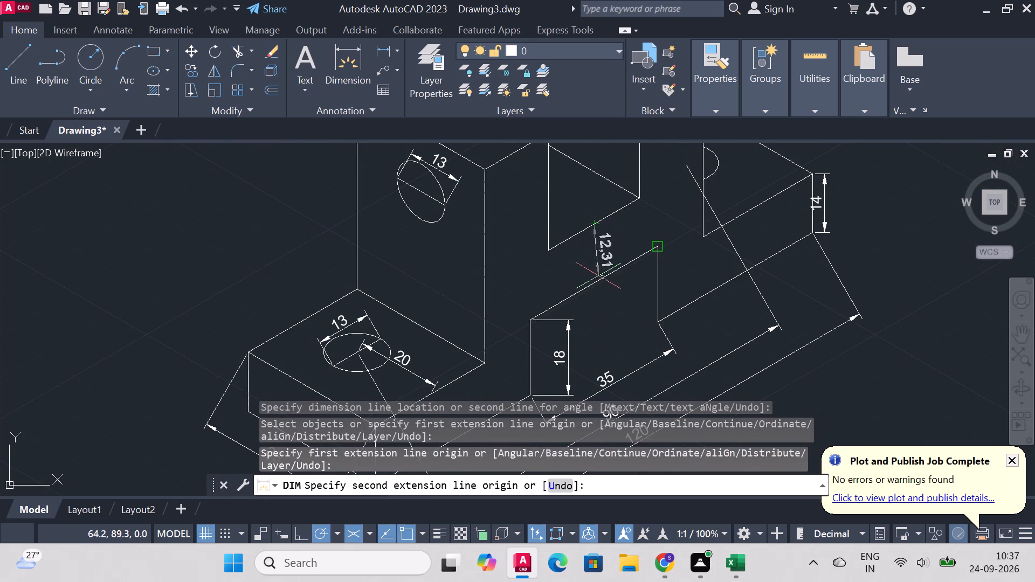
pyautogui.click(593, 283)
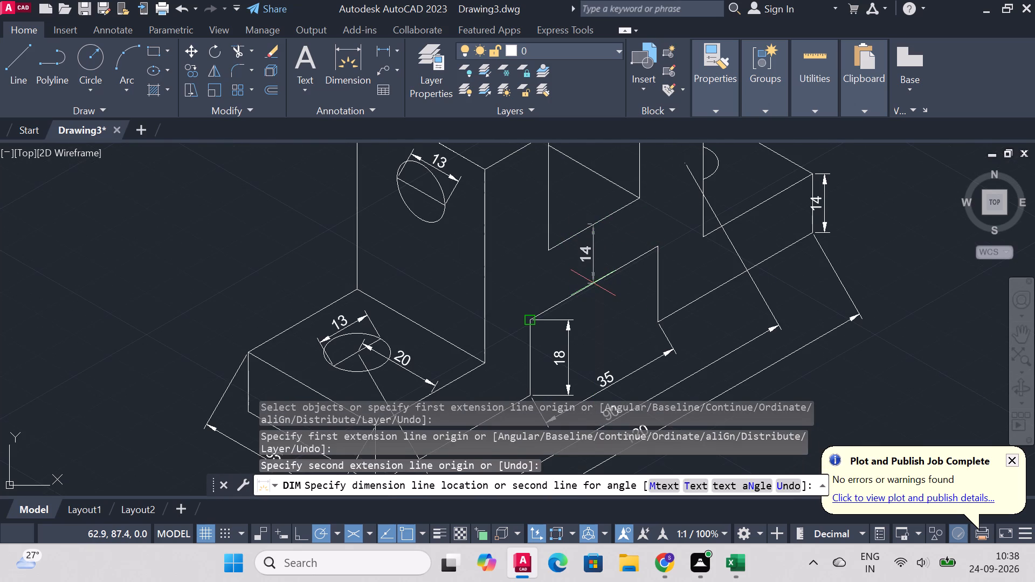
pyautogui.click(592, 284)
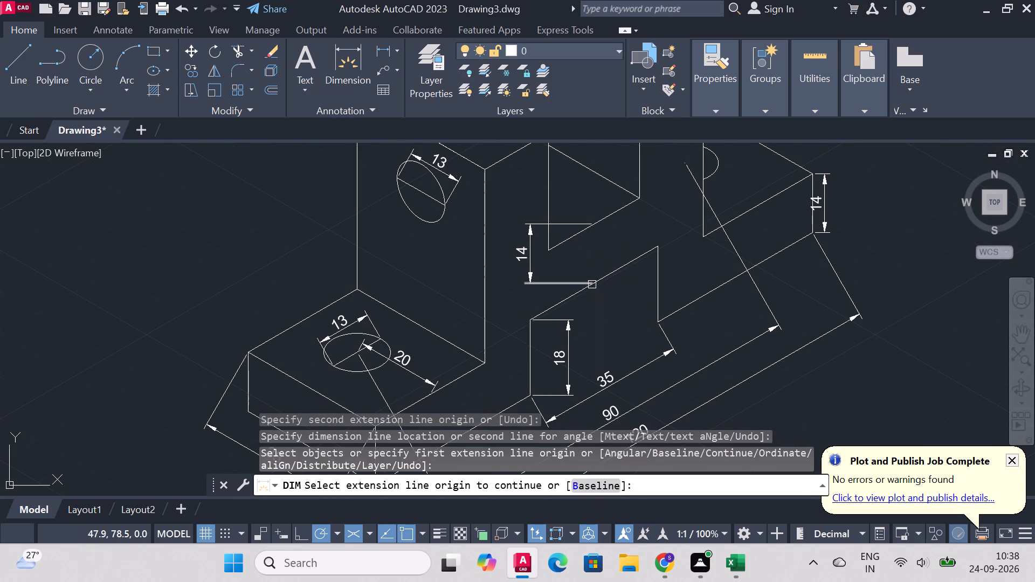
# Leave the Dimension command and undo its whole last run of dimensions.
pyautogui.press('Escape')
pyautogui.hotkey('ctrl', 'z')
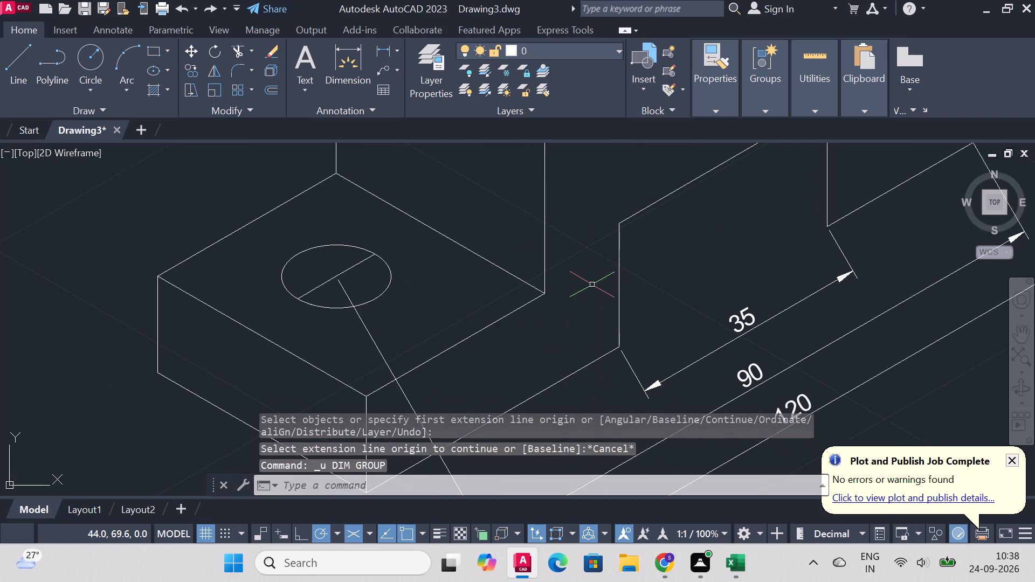
# Dimension the vertical distance between the midpoints of the front gap-floor edge and the notch's top edge, in line with the notch's near corner.
pyautogui.scroll(-3, 616, 302)
pyautogui.scroll(3, 641, 255)
pyautogui.scroll(-1, 639, 257)
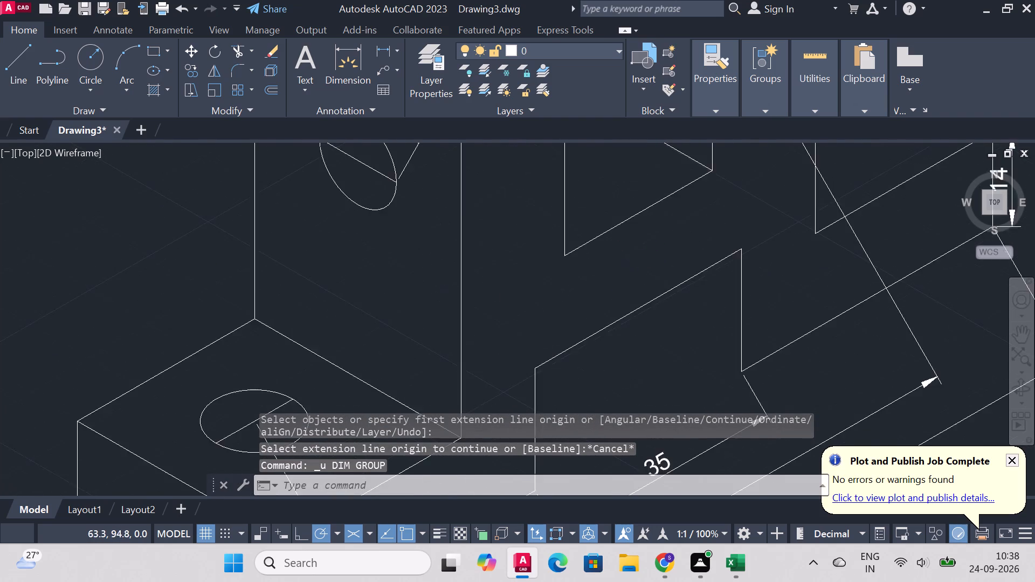
pyautogui.scroll(-1, 639, 257)
pyautogui.click(340, 61)
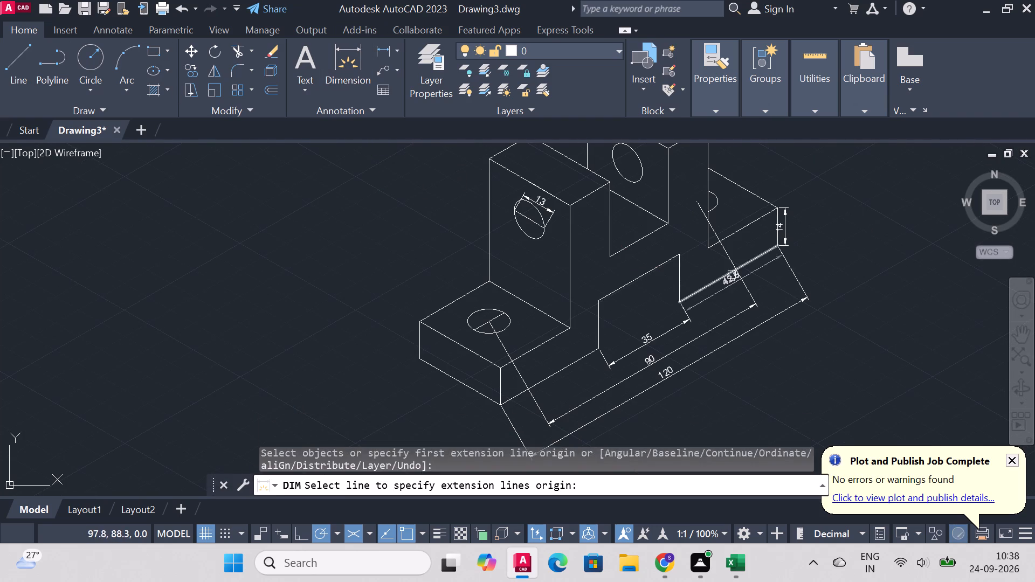
pyautogui.scroll(1, 722, 231)
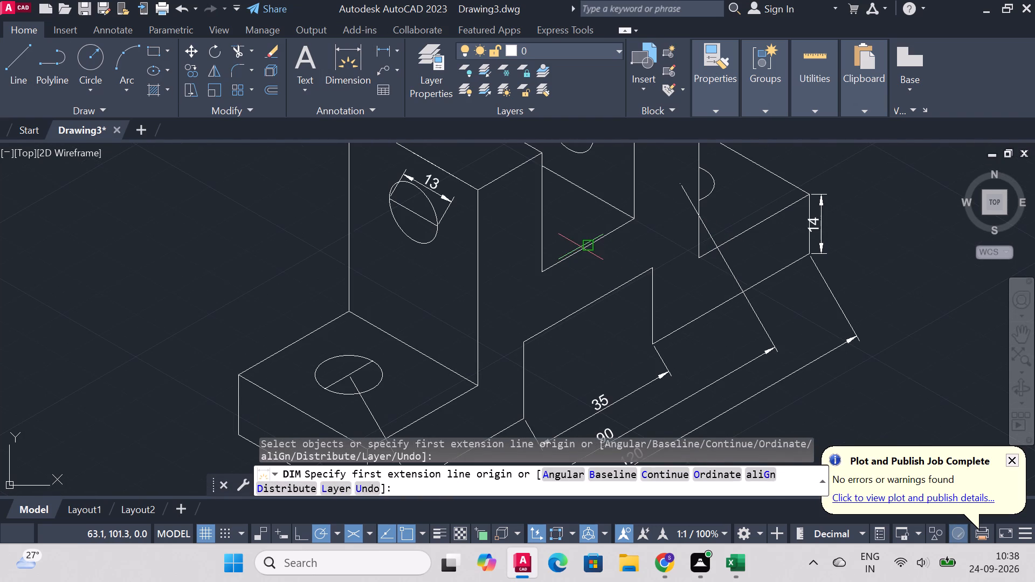
pyautogui.click(592, 245)
pyautogui.click(591, 304)
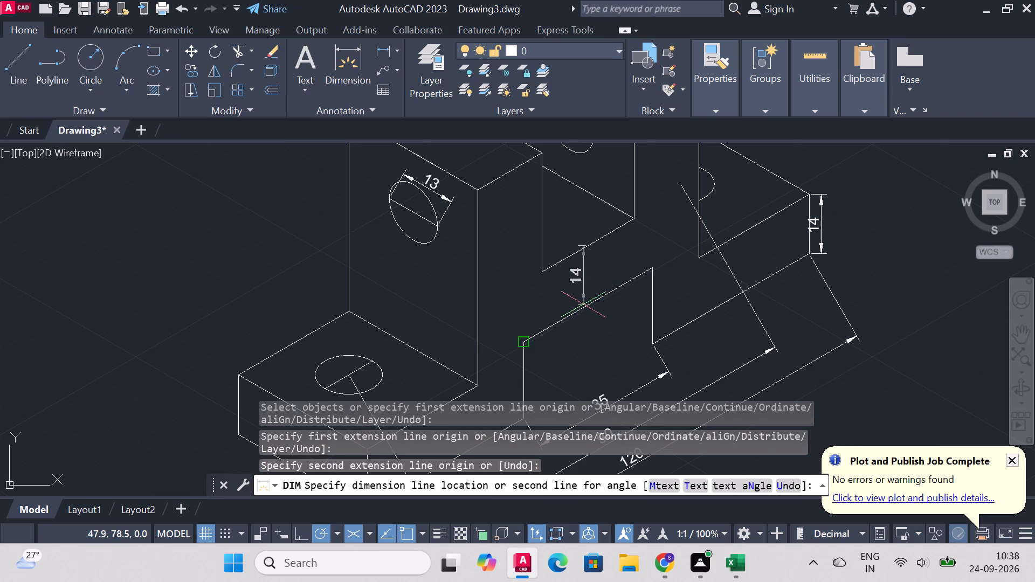
pyautogui.click(585, 304)
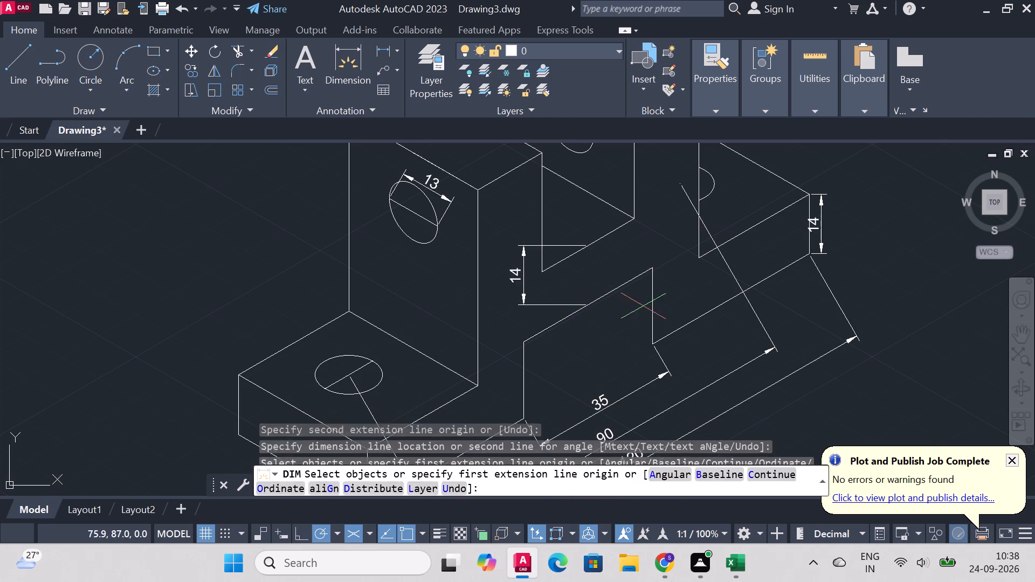
# Dimension the near base hole's diameter between the outer ends of its two lines, placing it above the hole, and end the command.
pyautogui.scroll(-2, 555, 272)
pyautogui.scroll(2, 499, 337)
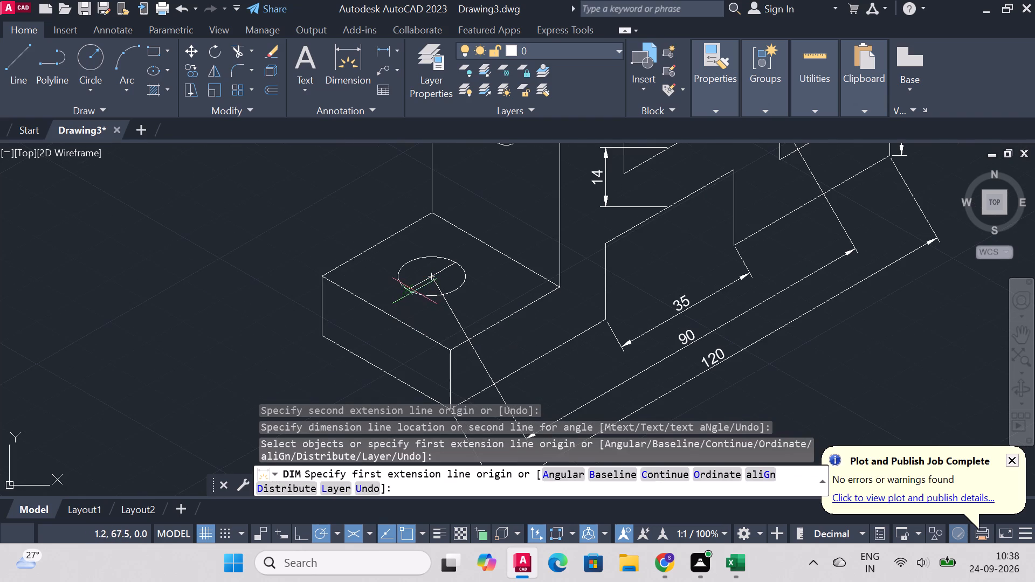
pyautogui.click(411, 289)
pyautogui.click(460, 266)
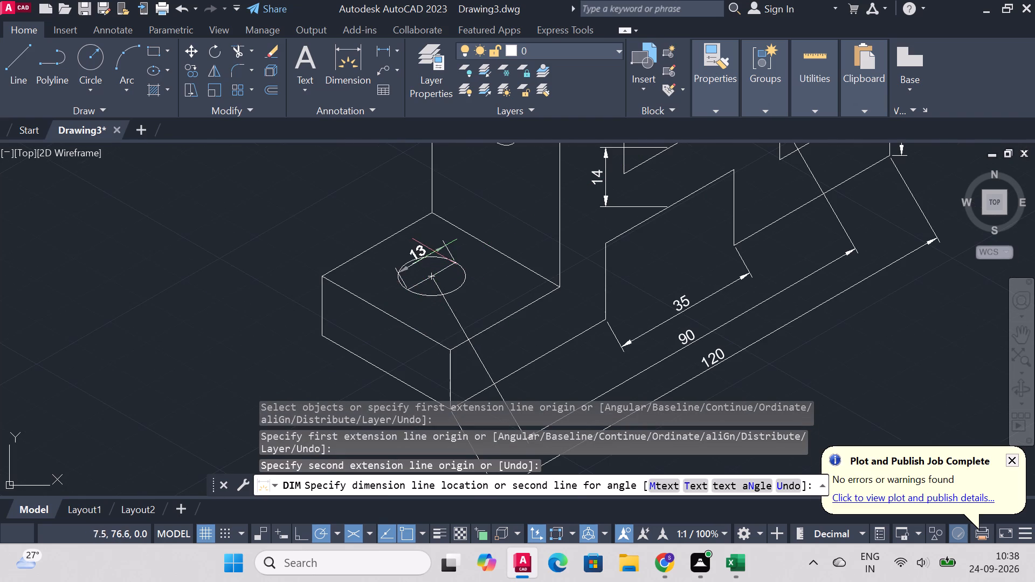
pyautogui.click(429, 246)
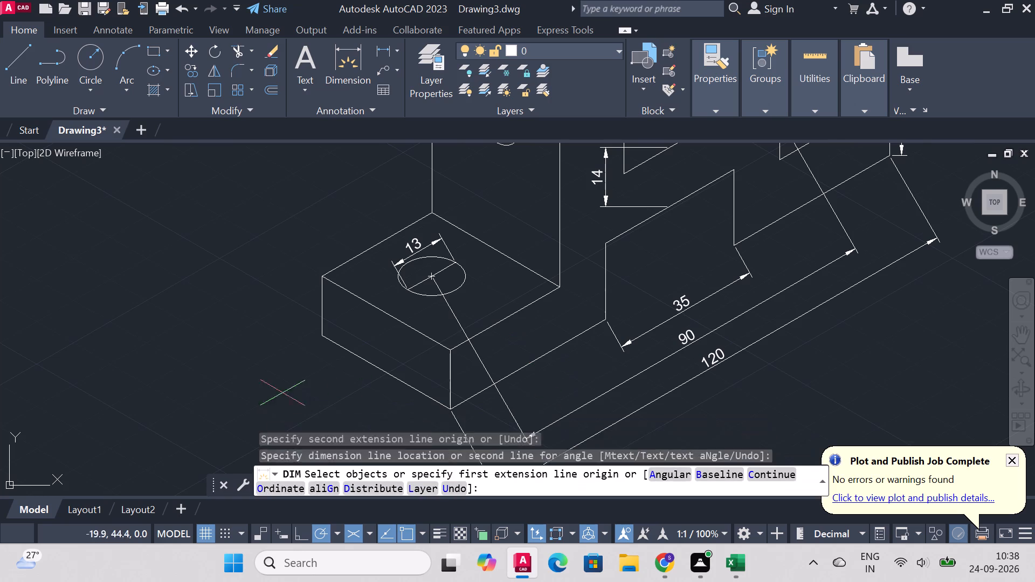
pyautogui.rightClick(187, 316)
pyautogui.click(252, 224)
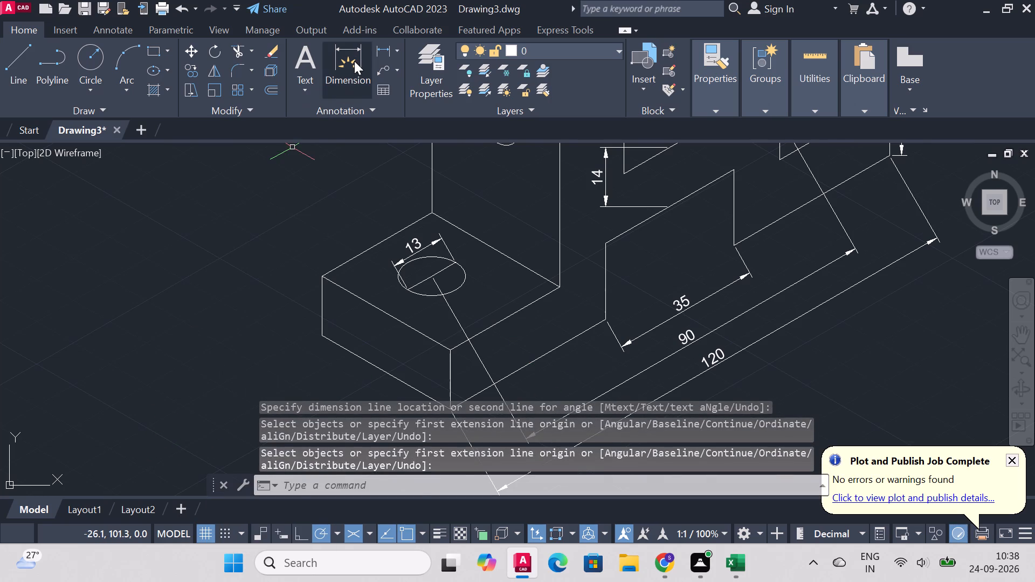
# Dimension the base's thickness on the outer vertical edge of its near end, placing it just outside the edge.
pyautogui.click(354, 61)
pyautogui.scroll(-1, 417, 317)
pyautogui.scroll(2, 356, 316)
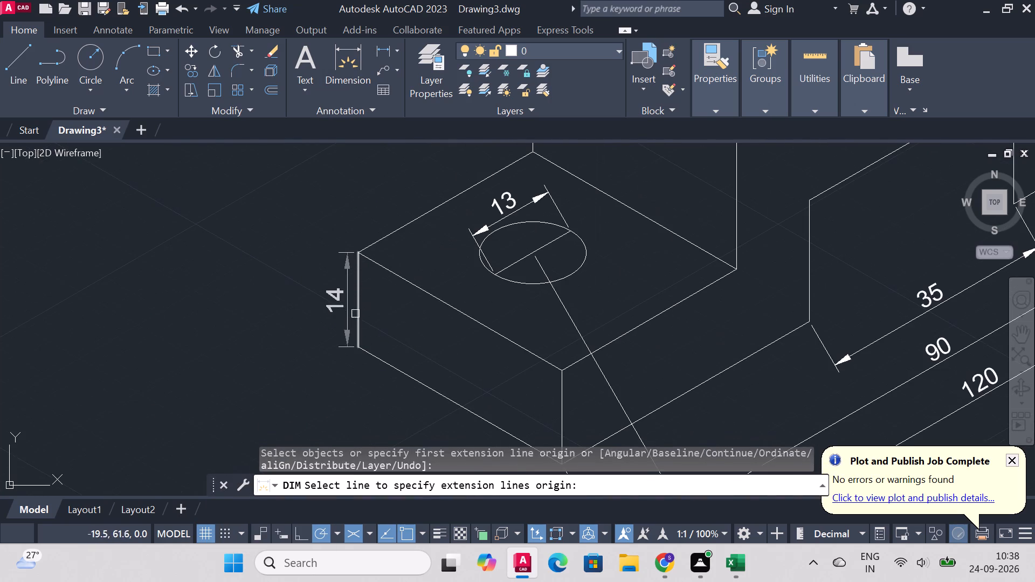
pyautogui.click(355, 314)
pyautogui.click(327, 315)
# Dimension the base's width along the bottom edge of its near end, placing it below the edge.
pyautogui.scroll(-2, 433, 303)
pyautogui.scroll(2, 438, 341)
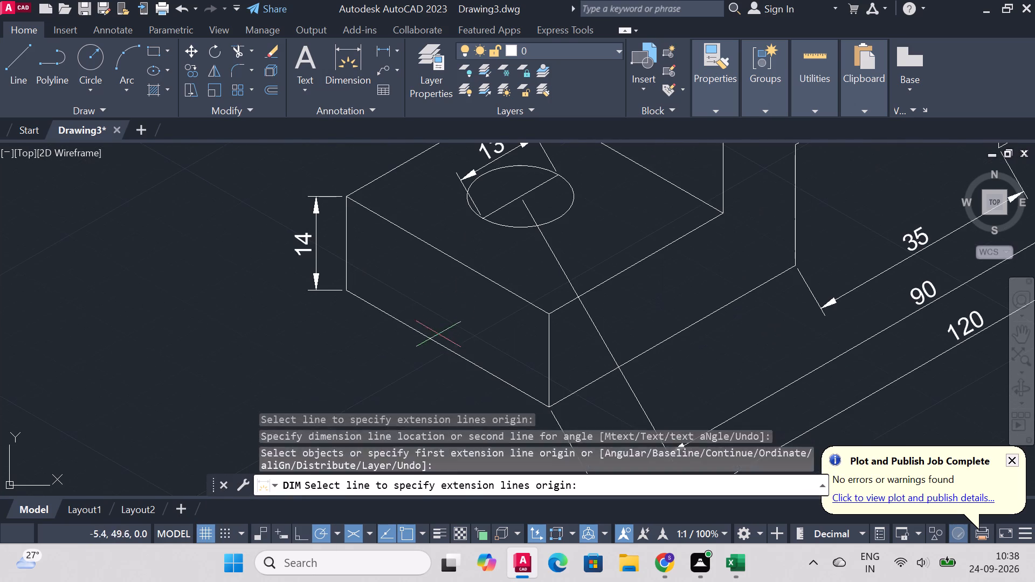
pyautogui.click(431, 343)
pyautogui.click(401, 369)
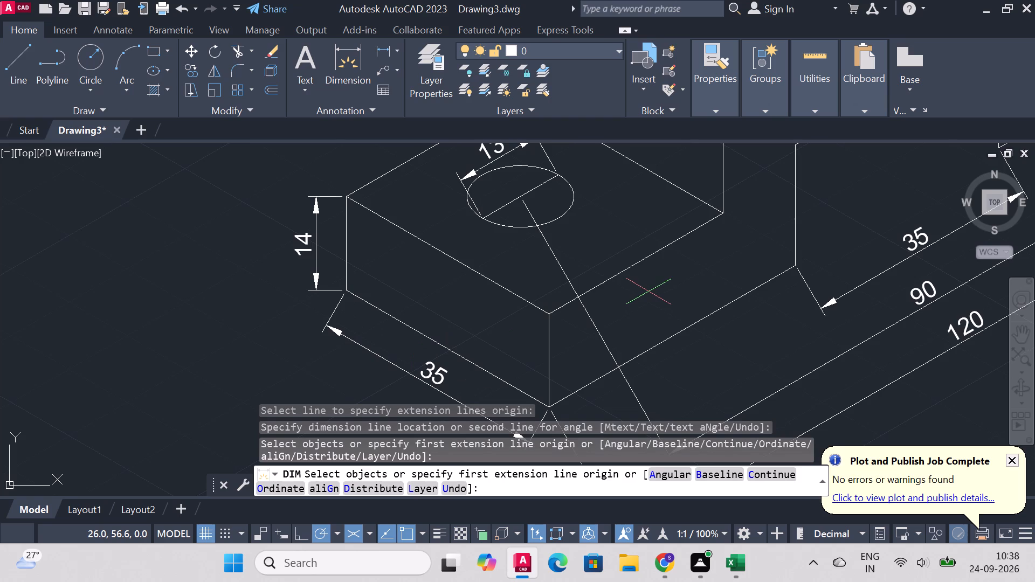
# Dimension the distance from the near base hole's centre to the midpoint of the base's front top edge.
pyautogui.scroll(-1, 648, 292)
pyautogui.scroll(1, 637, 313)
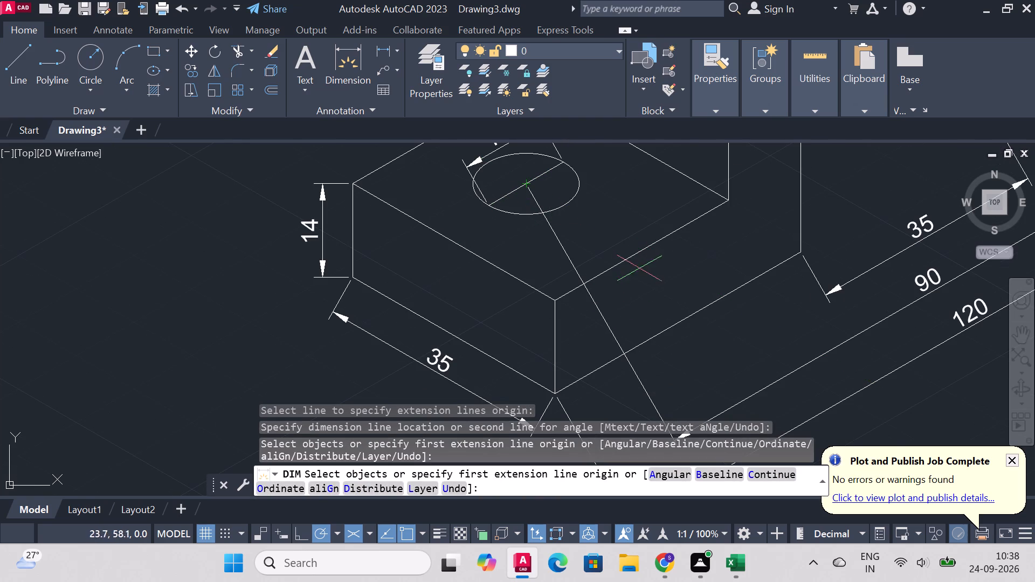
pyautogui.click(525, 185)
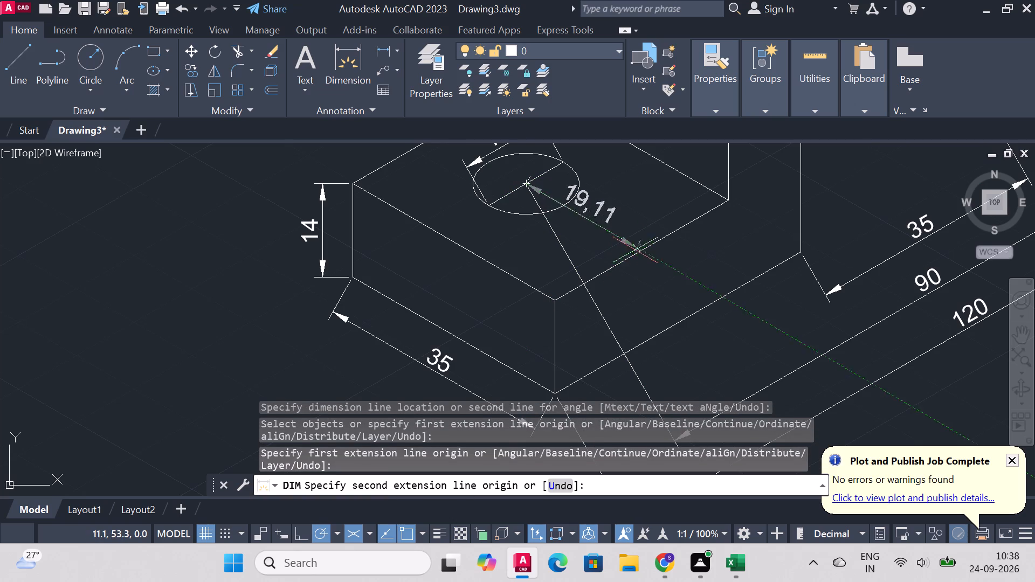
pyautogui.click(641, 249)
pyautogui.click(625, 255)
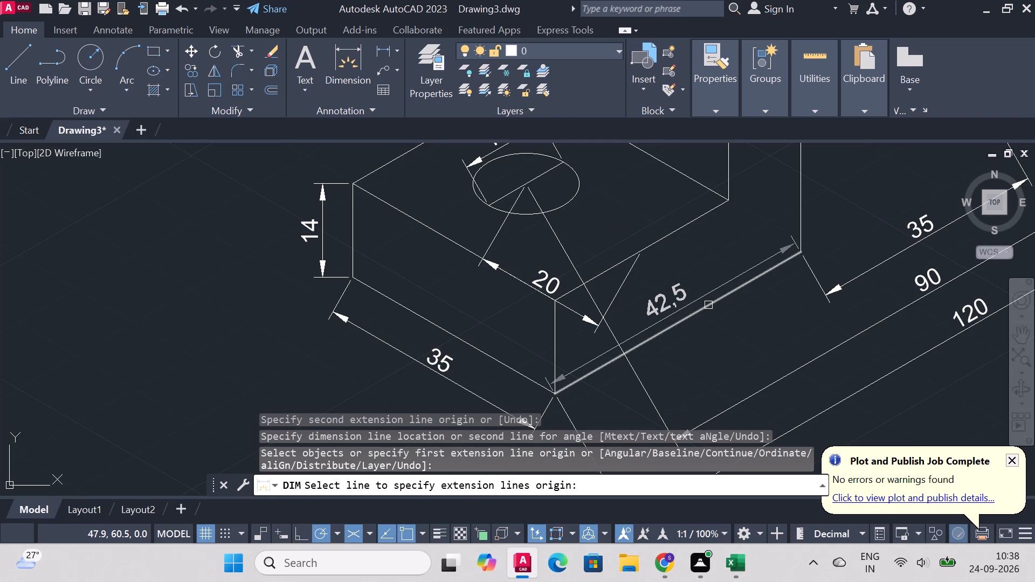
# Dimension the gap between the two uprights from their facing back top corners, placing it above the gap.
pyautogui.scroll(-3, 507, 240)
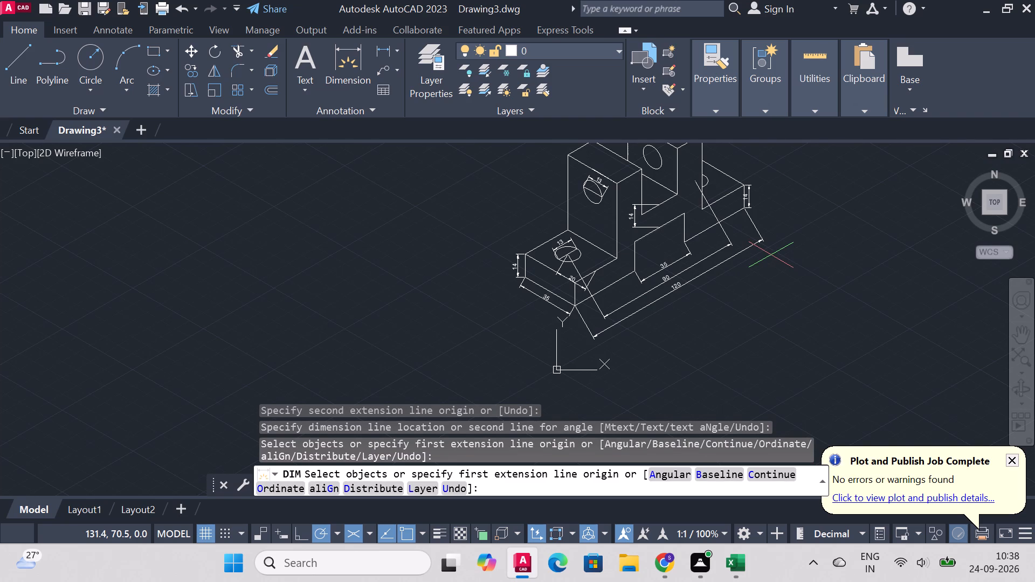
pyautogui.scroll(-2, 772, 408)
pyautogui.scroll(2, 783, 279)
pyautogui.scroll(3, 594, 331)
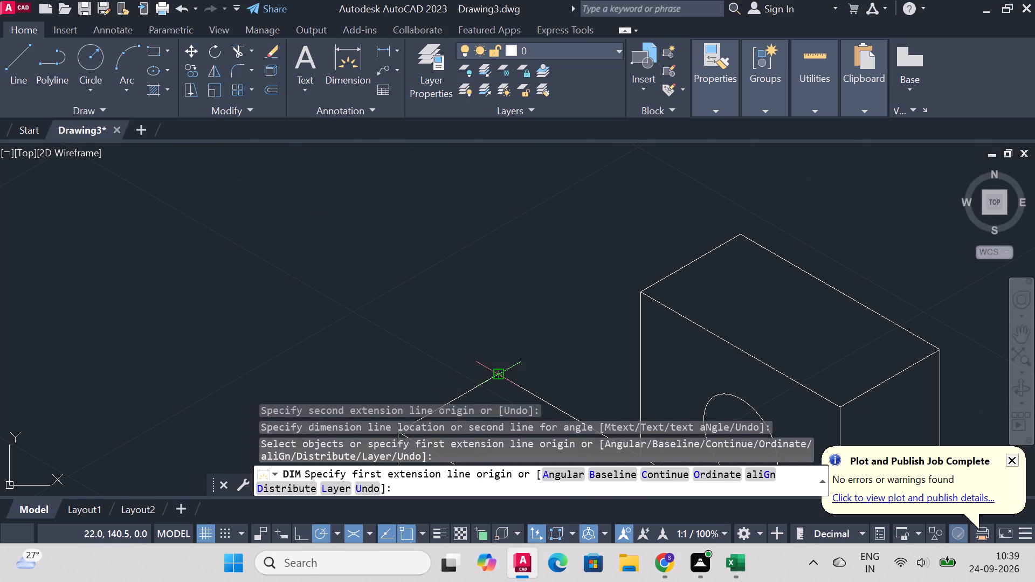
pyautogui.click(501, 377)
pyautogui.click(638, 294)
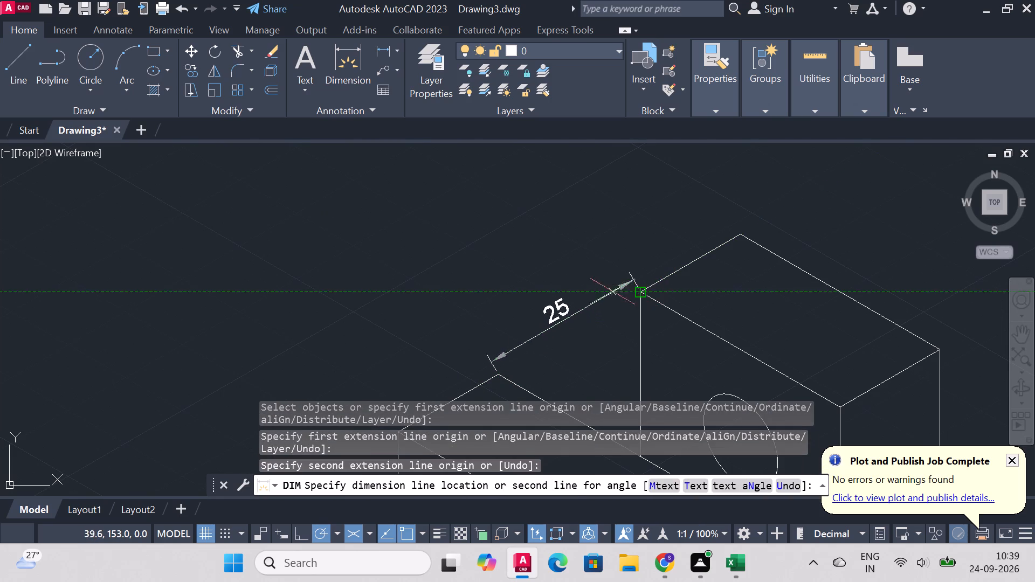
pyautogui.click(592, 280)
# Dimension the overall length across both uprights between their outer back top corners, placing it outside the gap dimension.
pyautogui.scroll(-2, 691, 230)
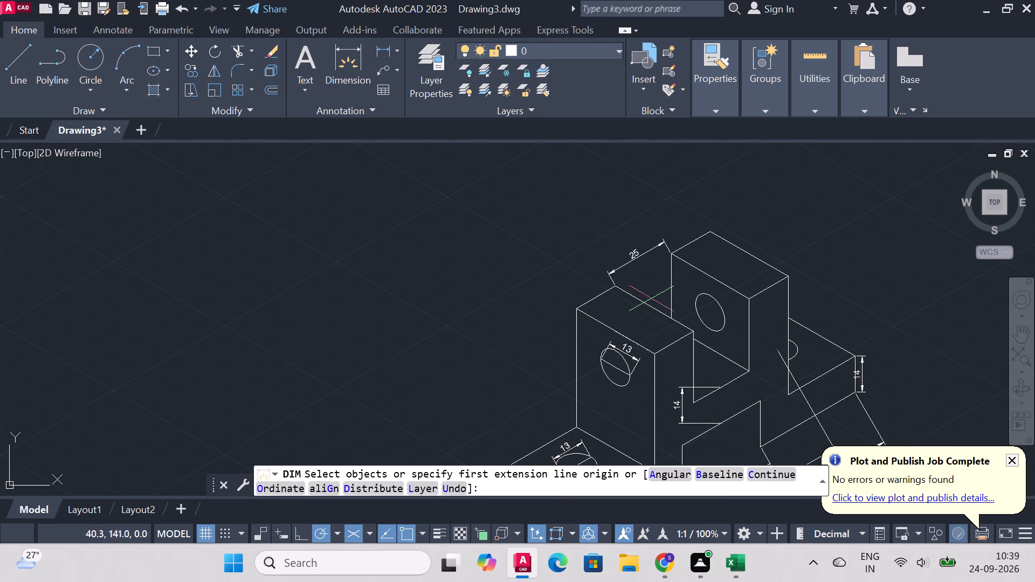
pyautogui.scroll(2, 577, 304)
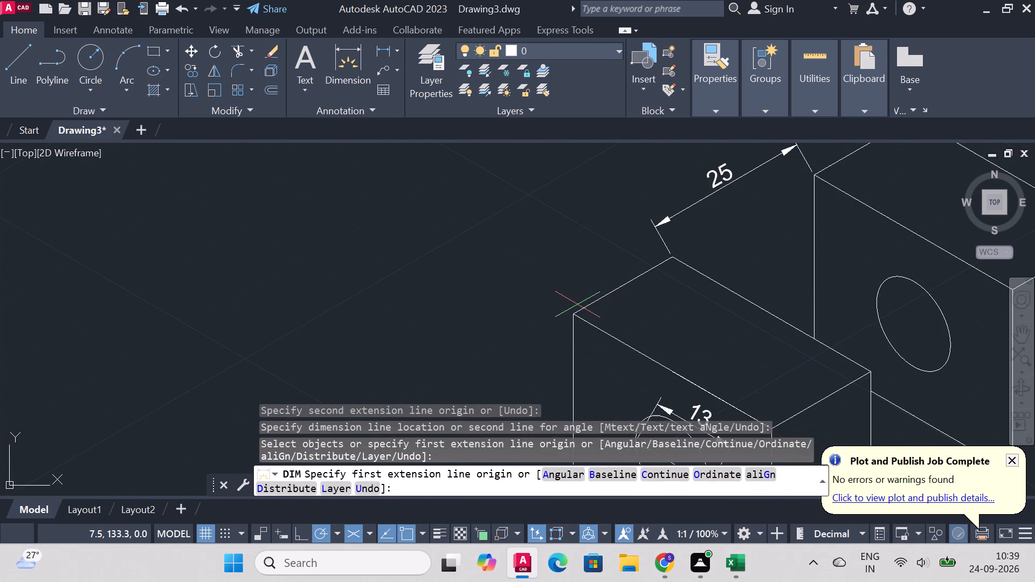
pyautogui.click(574, 316)
pyautogui.scroll(-4, 687, 237)
pyautogui.scroll(2, 700, 226)
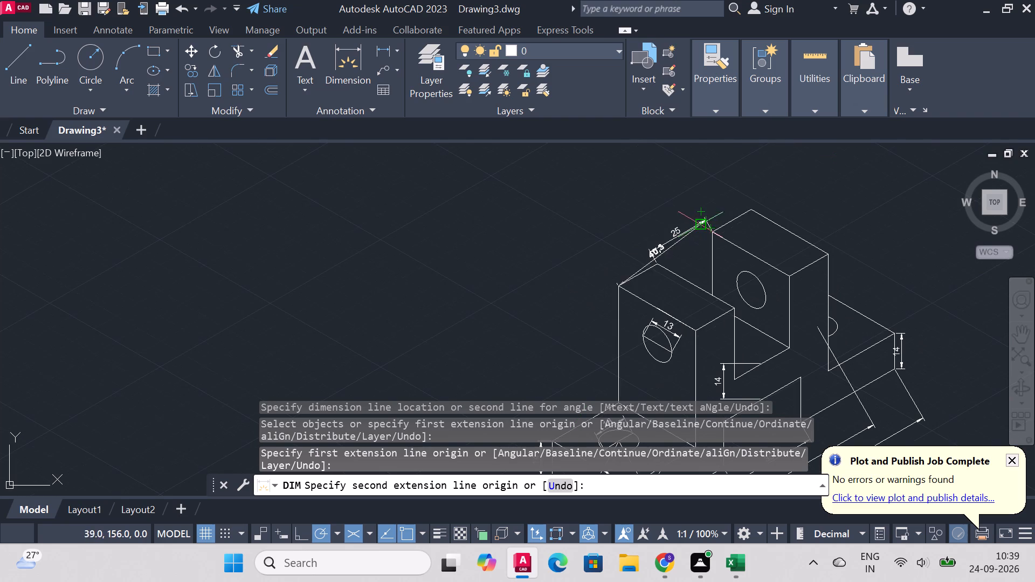
pyautogui.click(751, 212)
pyautogui.click(724, 188)
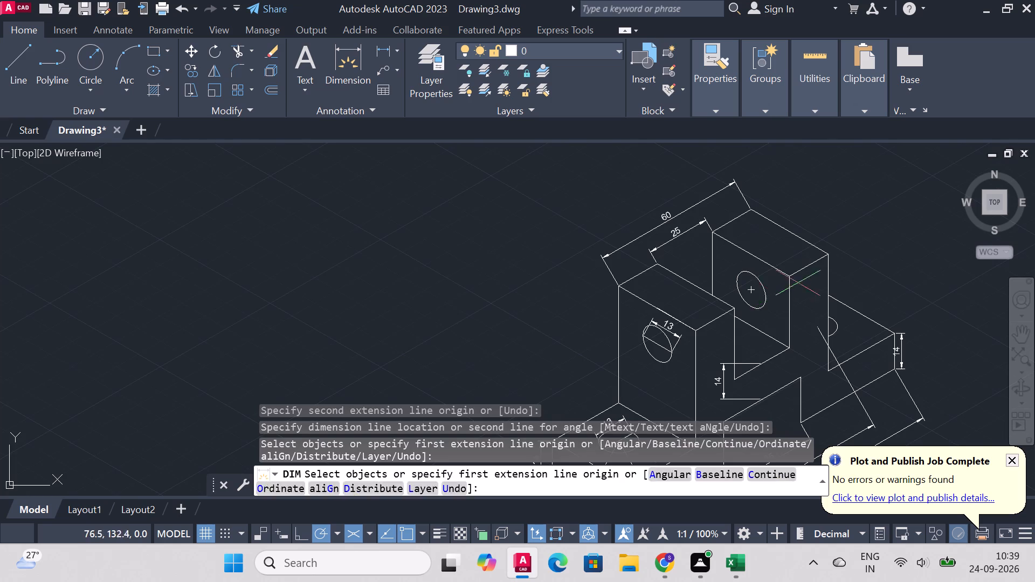
# Add a 60 mm vertical dimension straight down from the far upright's outer front top corner, placed beyond the base's far end.
pyautogui.scroll(-2, 805, 267)
pyautogui.scroll(2, 822, 260)
pyautogui.scroll(-2, 845, 237)
pyautogui.scroll(1, 902, 359)
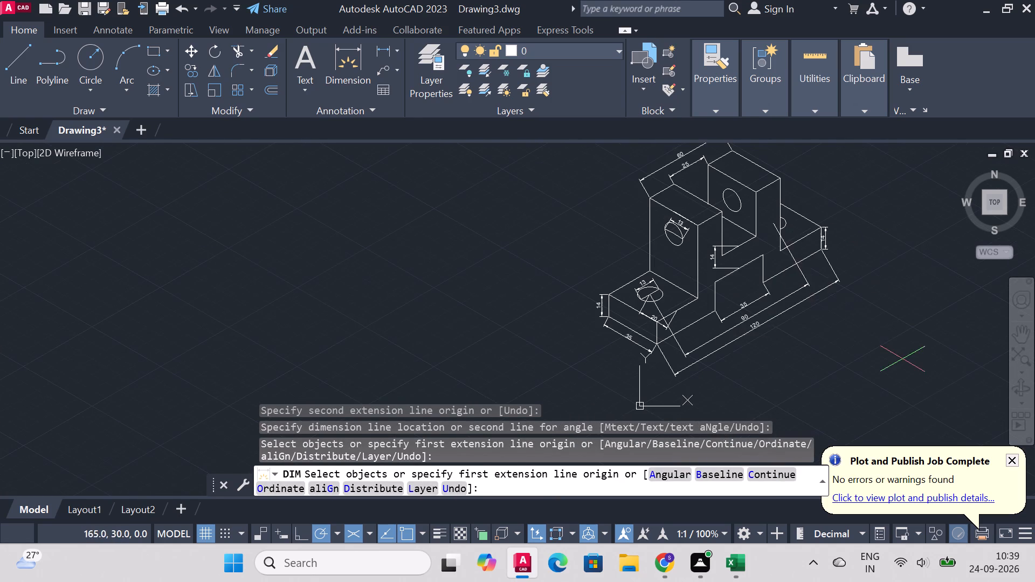
pyautogui.scroll(2, 778, 182)
pyautogui.click(779, 172)
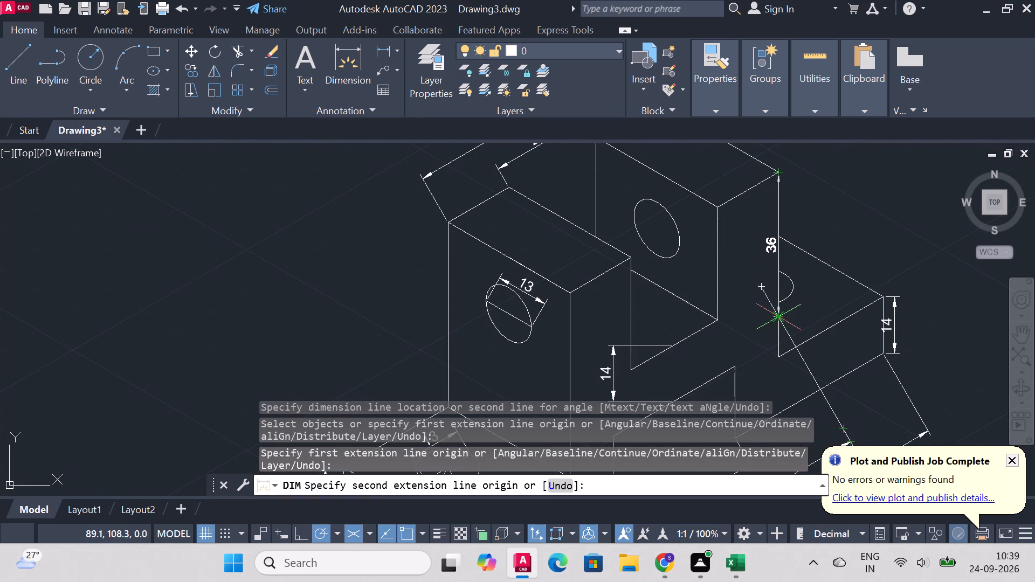
pyautogui.press('6')
pyautogui.press('0')
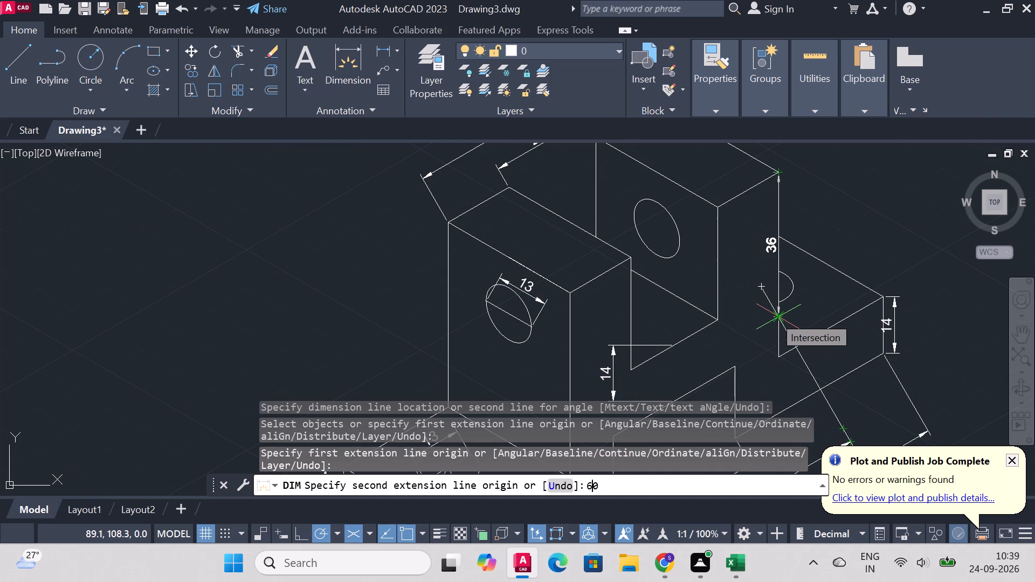
pyautogui.press('Return')
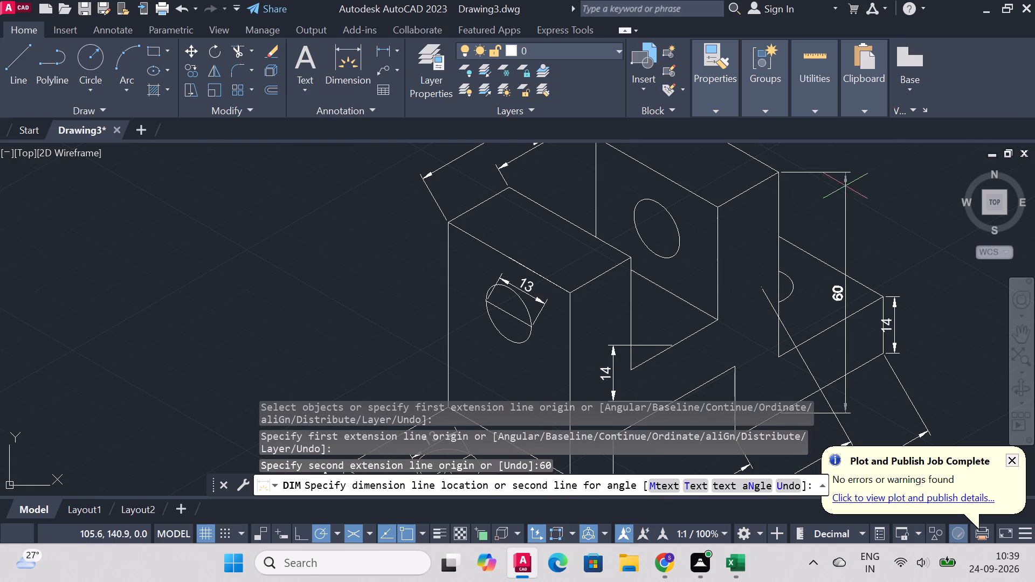
pyautogui.click(940, 162)
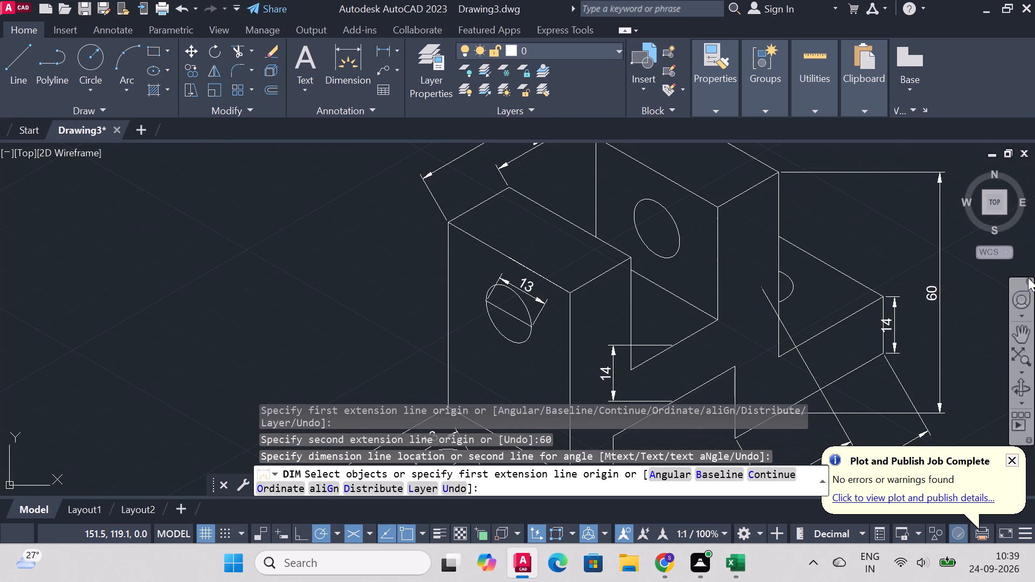
# Examine the fully dimensioned block as a whole for missing dimensions, and end the Dimension command.
pyautogui.scroll(-1, 934, 262)
pyautogui.scroll(-1, 680, 350)
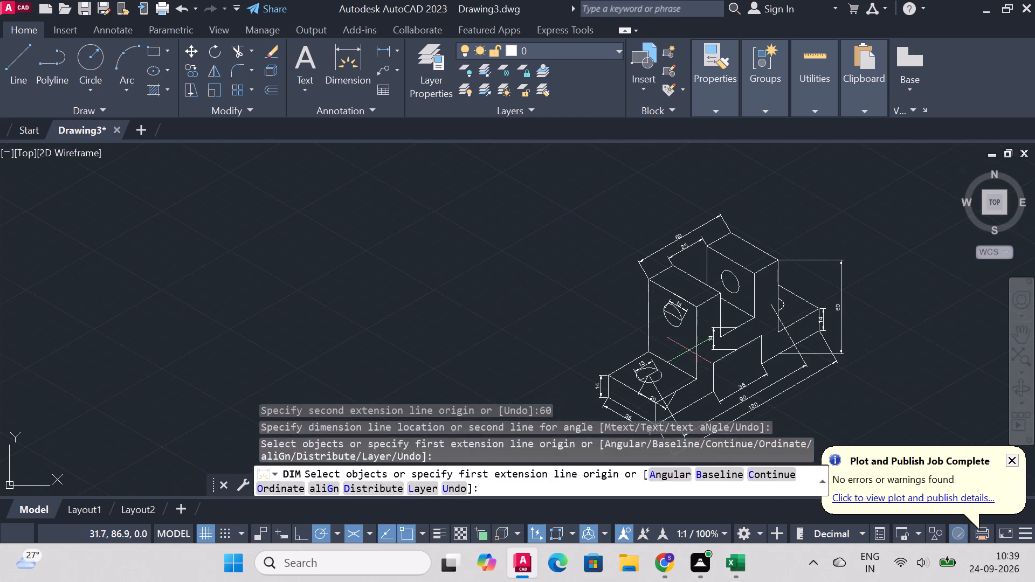
pyautogui.scroll(-2, 772, 383)
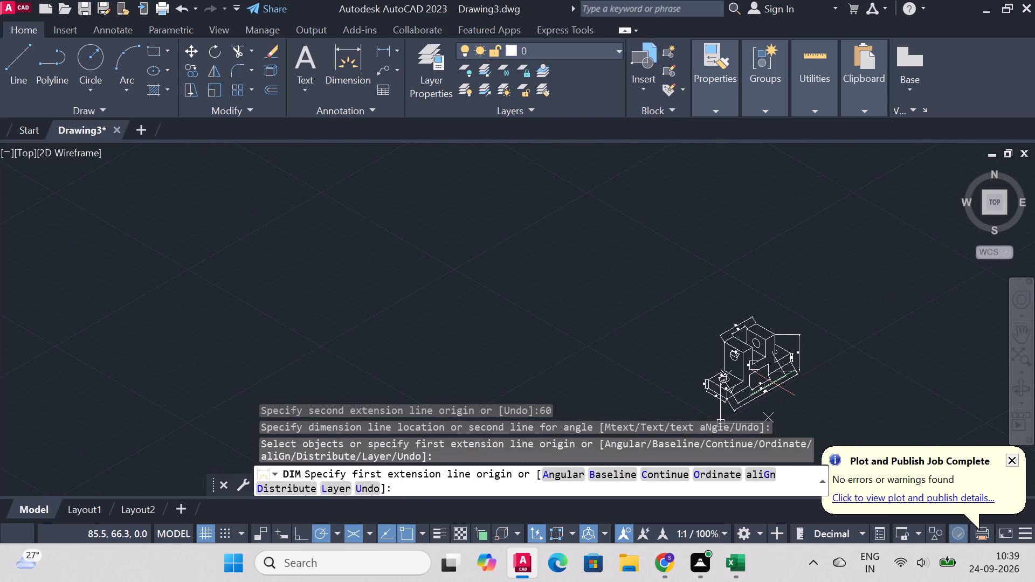
pyautogui.scroll(2, 773, 379)
pyautogui.scroll(-2, 784, 379)
pyautogui.scroll(2, 819, 432)
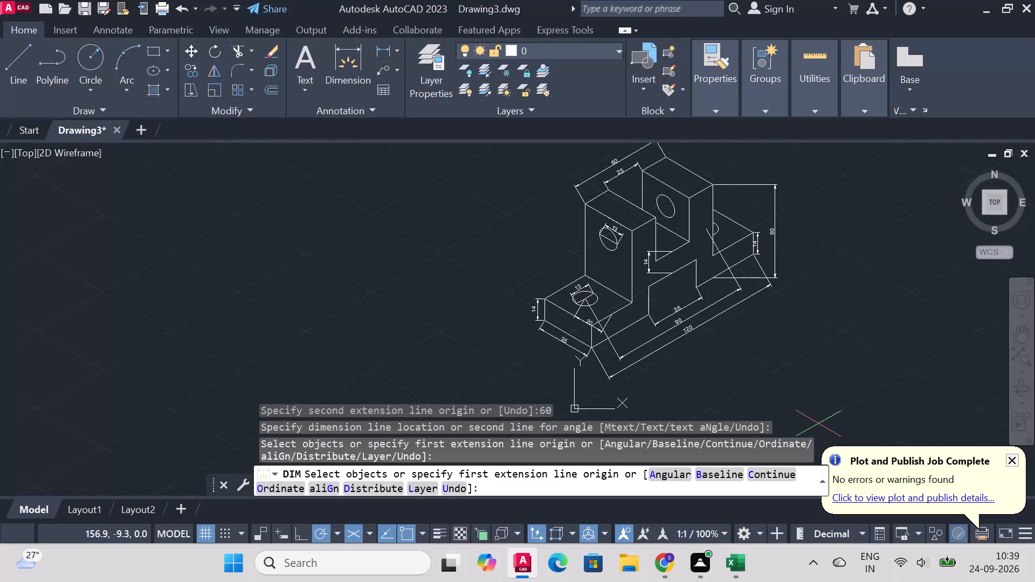
pyautogui.scroll(-1, 739, 239)
pyautogui.scroll(1, 795, 234)
pyautogui.scroll(-1, 803, 226)
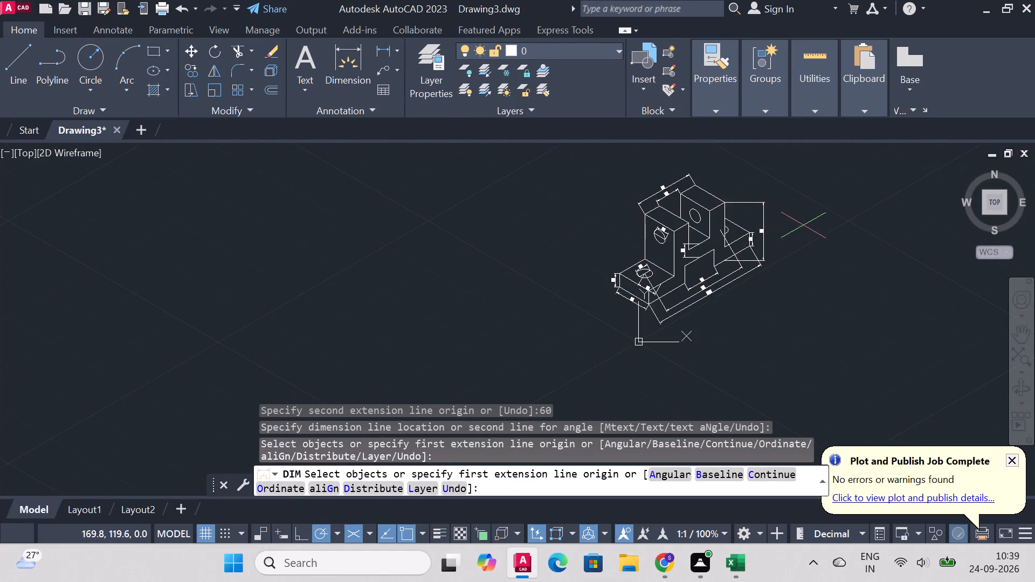
pyautogui.scroll(1, 841, 190)
pyautogui.rightClick(845, 197)
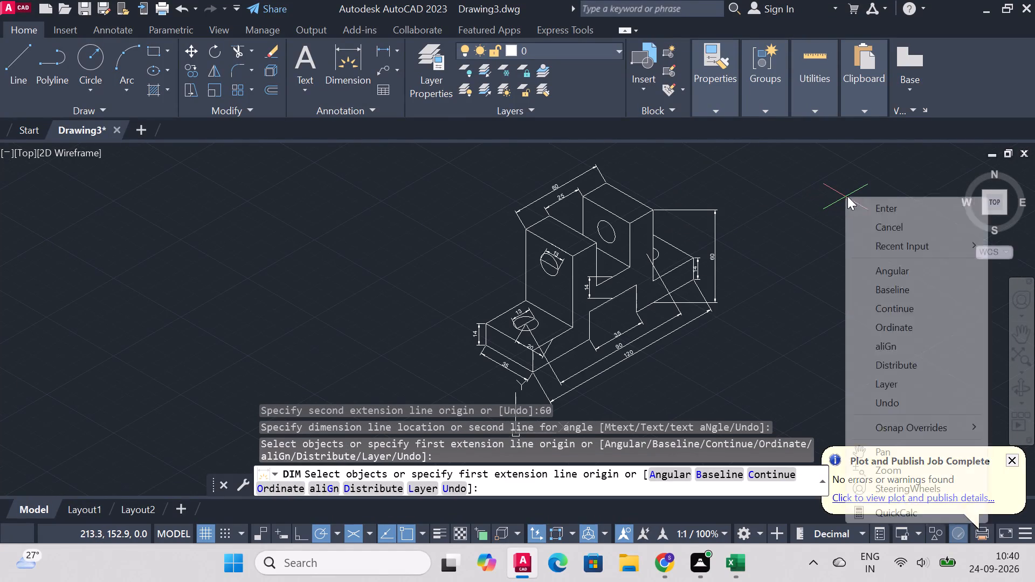
pyautogui.click(895, 207)
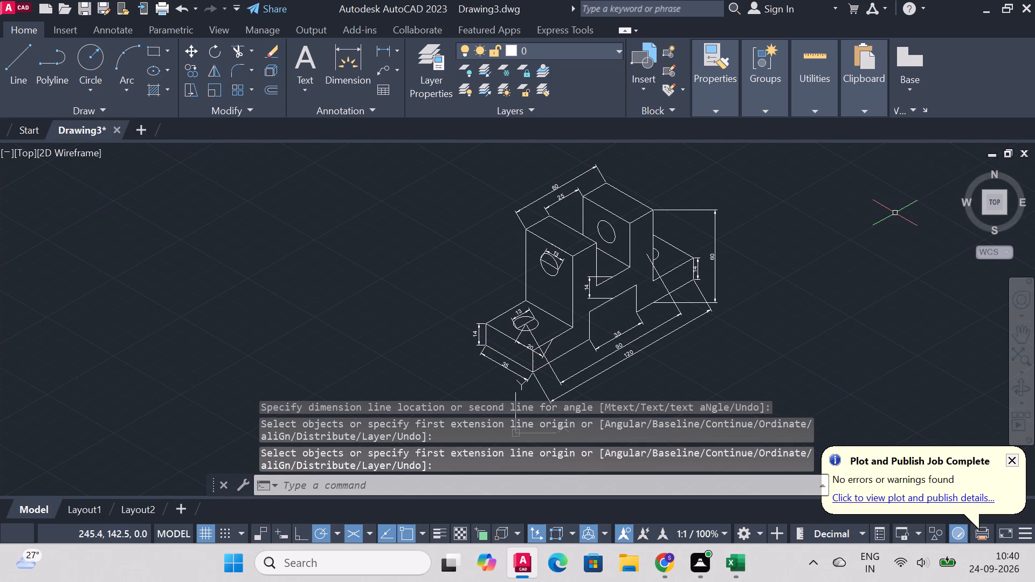
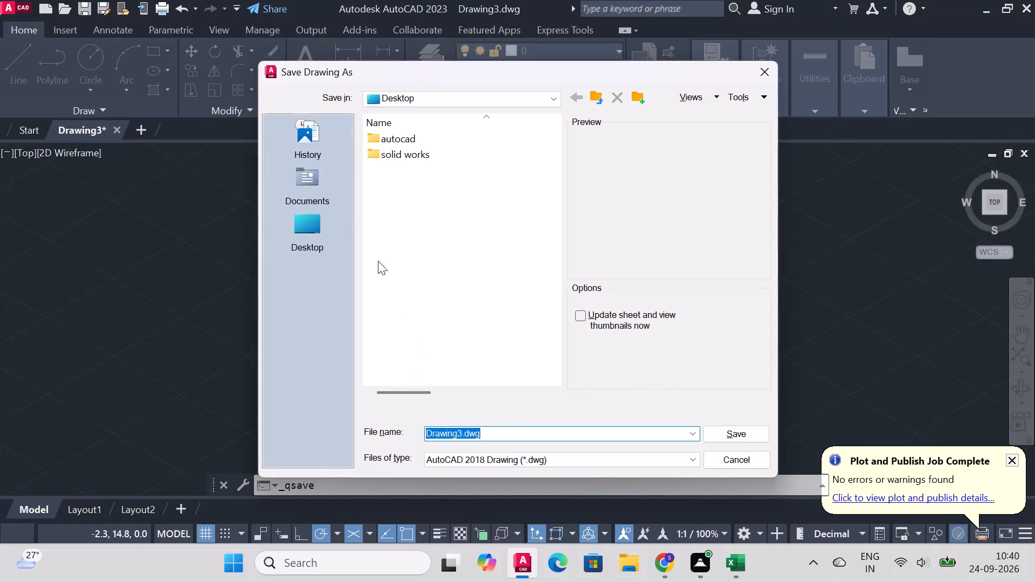
# Save the drawing to the Desktop under the file name mechanical component.
pyautogui.click(316, 229)
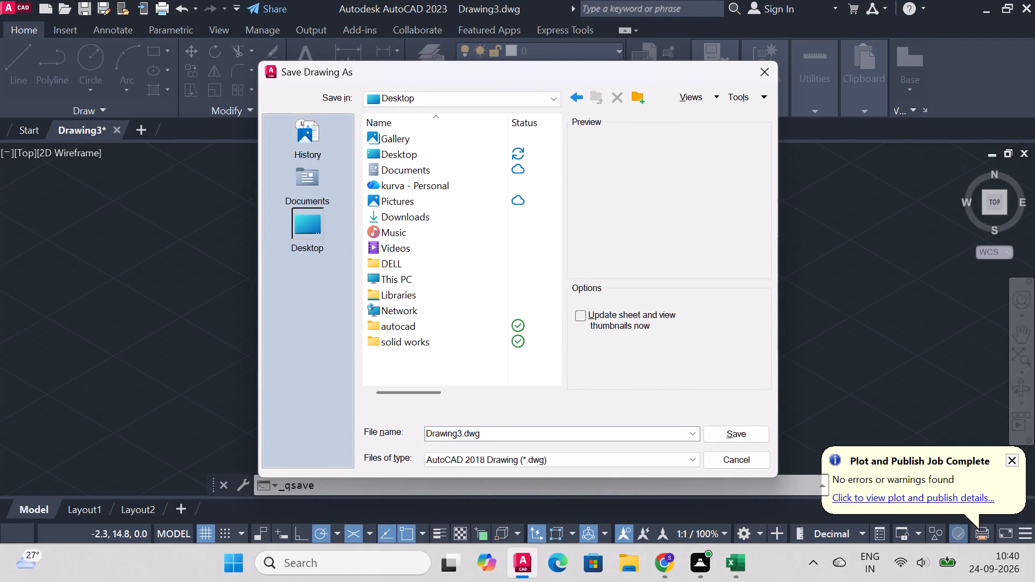
pyautogui.moveTo(502, 434); pyautogui.dragTo(236, 474)
pyautogui.hotkey('ctrl', 'v')
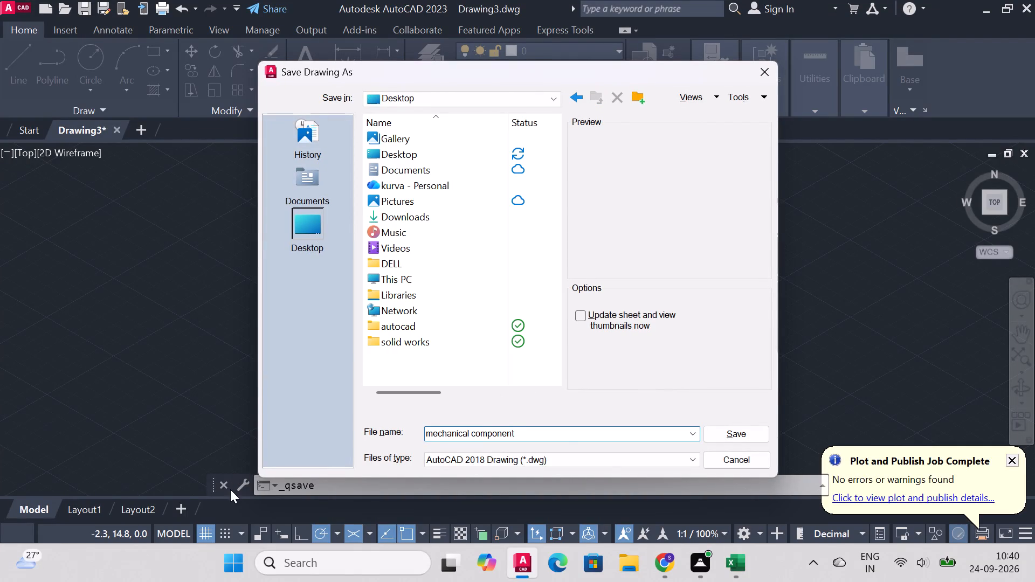
pyautogui.click(739, 427)
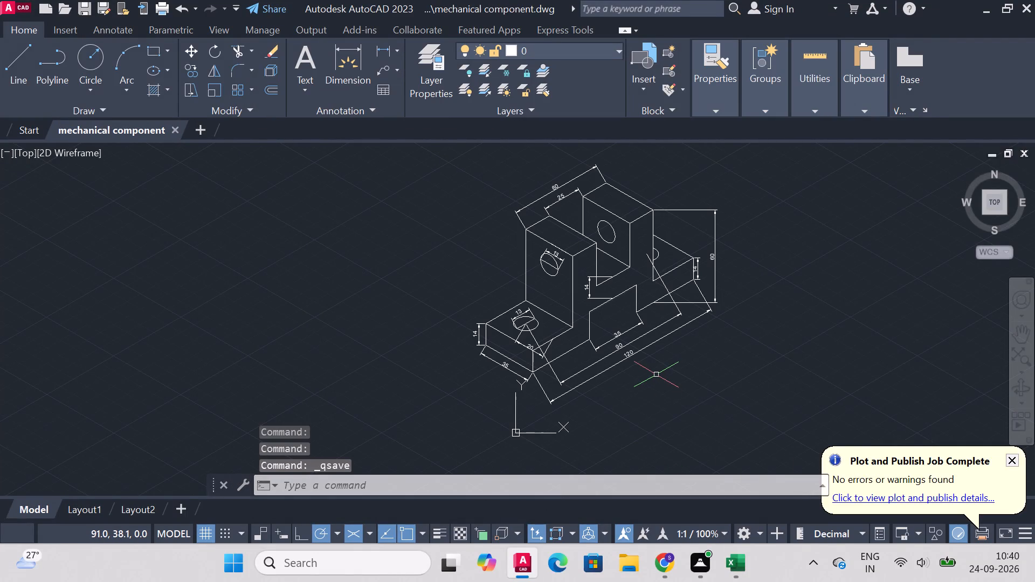
# Turn off log file recording with the LOGFILEOFF command.
pyautogui.write('log')
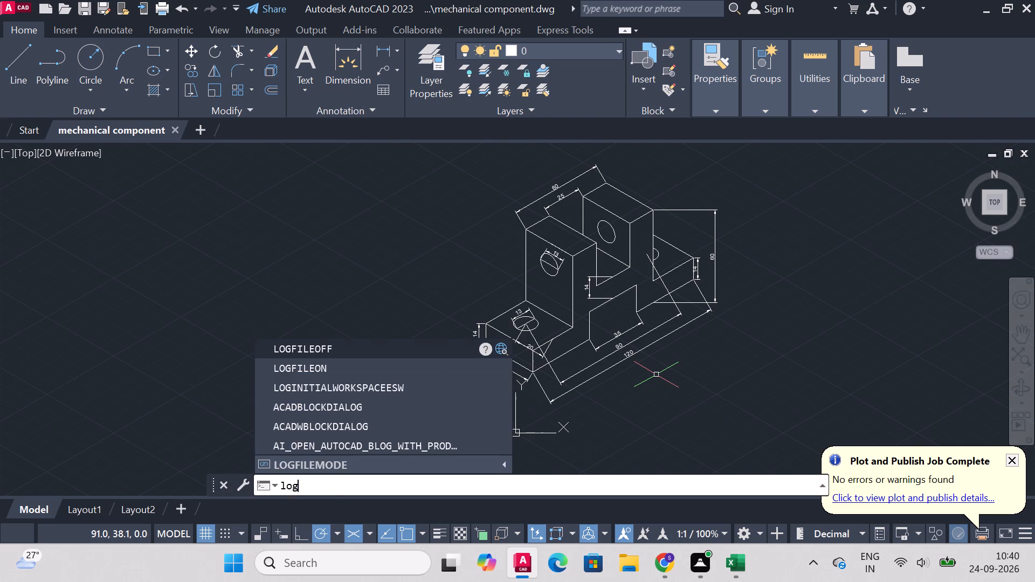
pyautogui.press('Return')
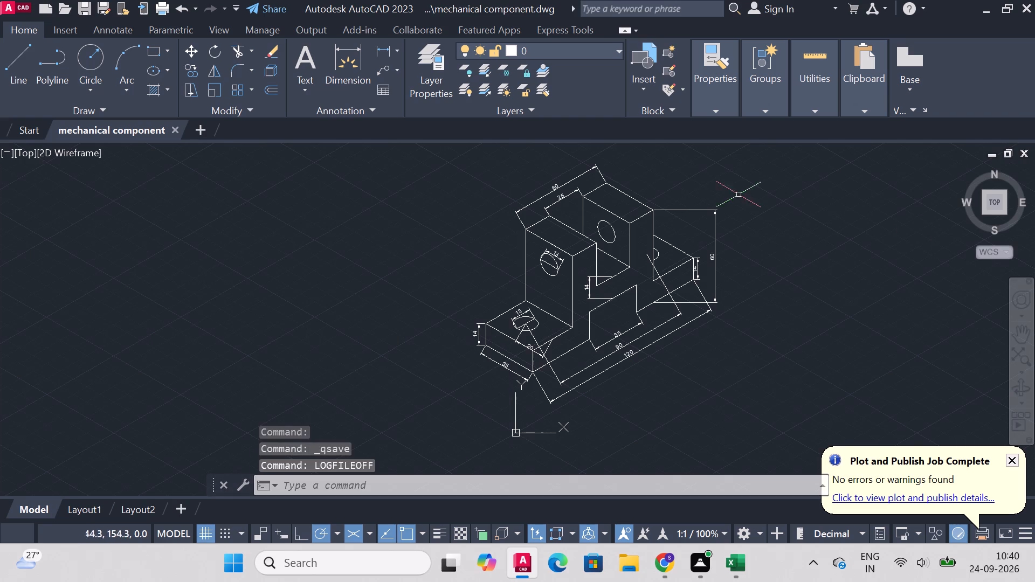
# Set up a plot with DWG To PDF.pc3, a window area enclosing the whole dimensioned block, and landscape orientation.
pyautogui.write('plot')
pyautogui.press('Return')
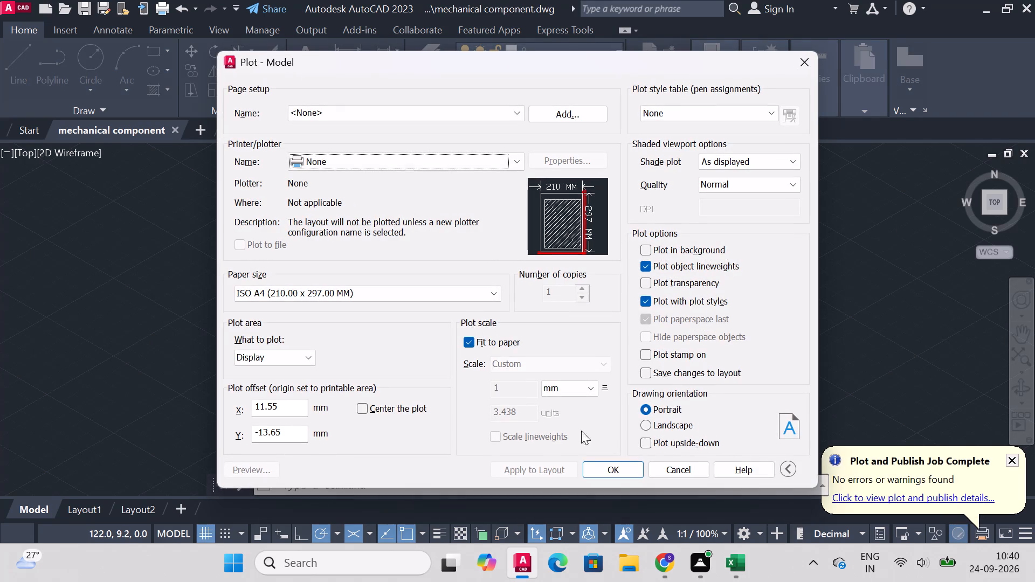
pyautogui.click(336, 163)
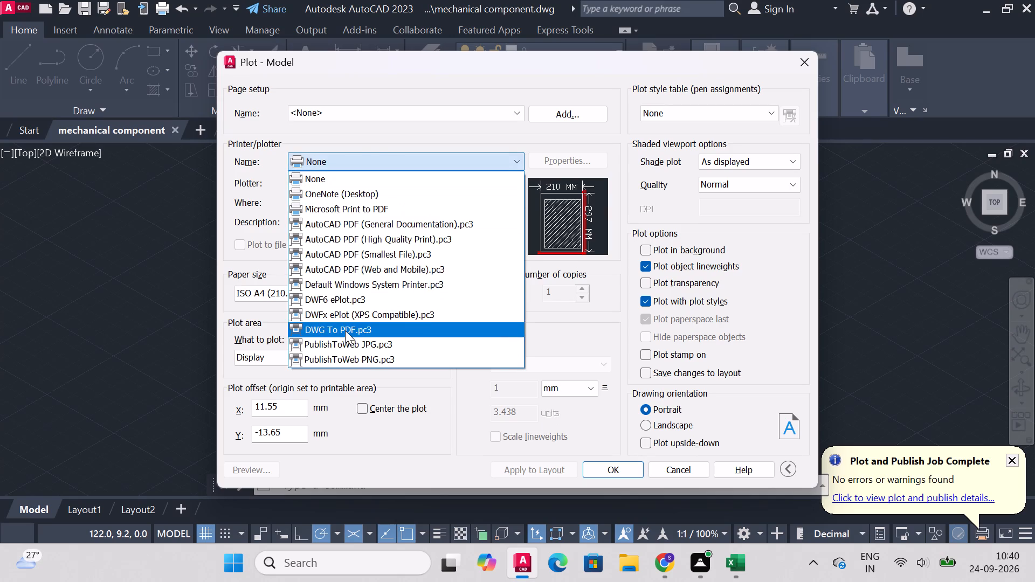
pyautogui.click(345, 330)
pyautogui.click(290, 358)
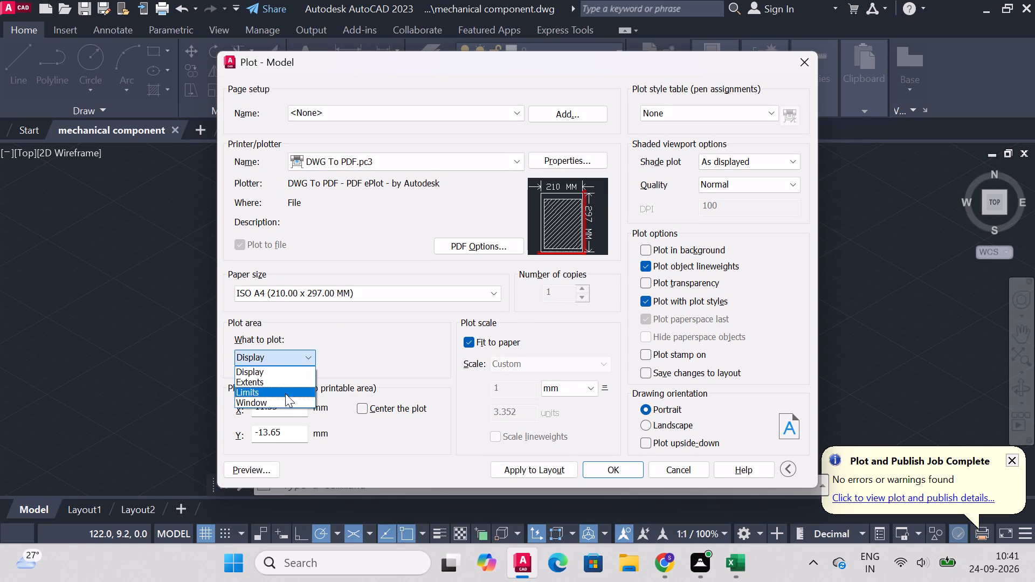
pyautogui.click(285, 402)
pyautogui.click(392, 136)
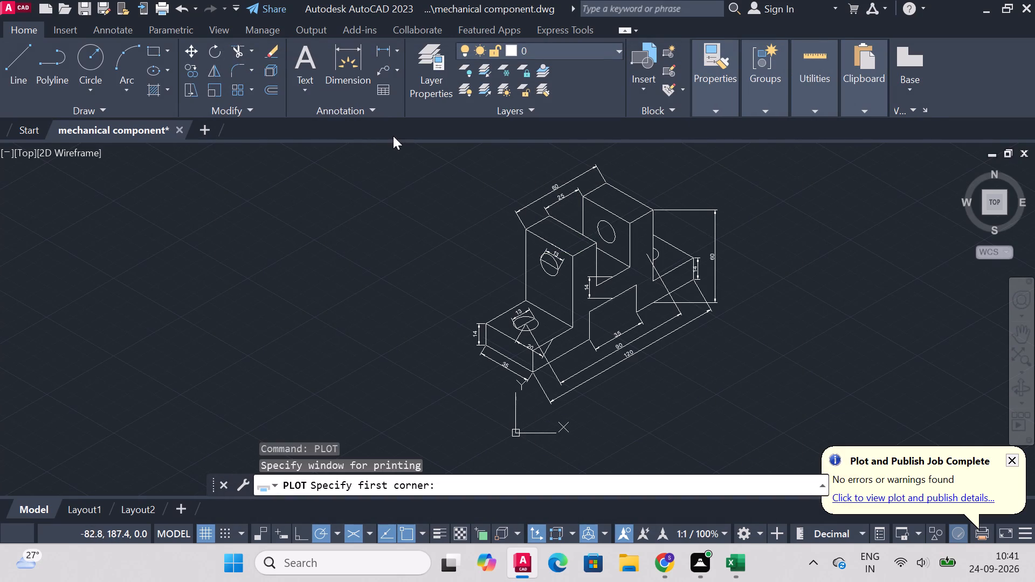
pyautogui.click(414, 155)
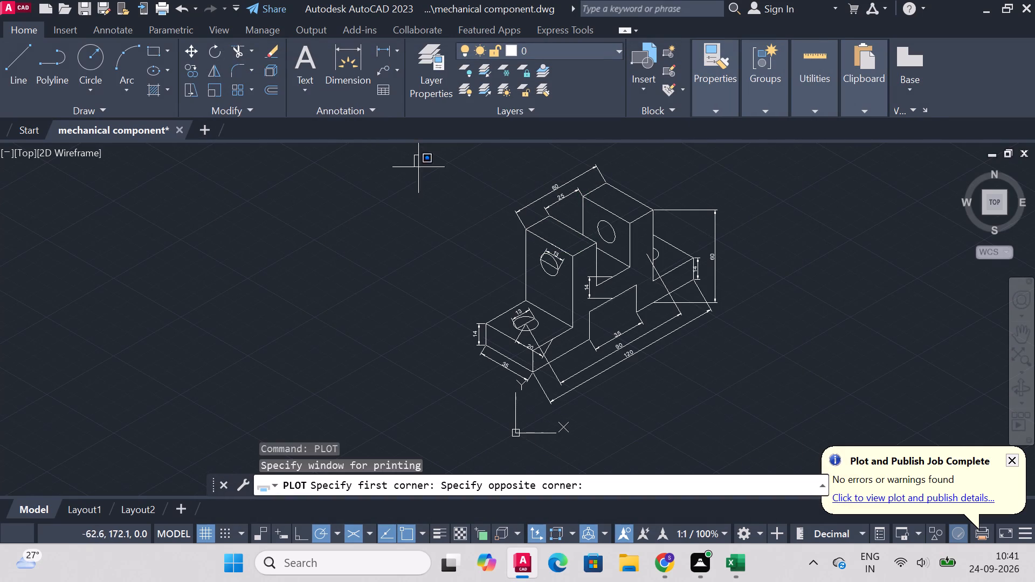
pyautogui.click(765, 417)
pyautogui.click(667, 418)
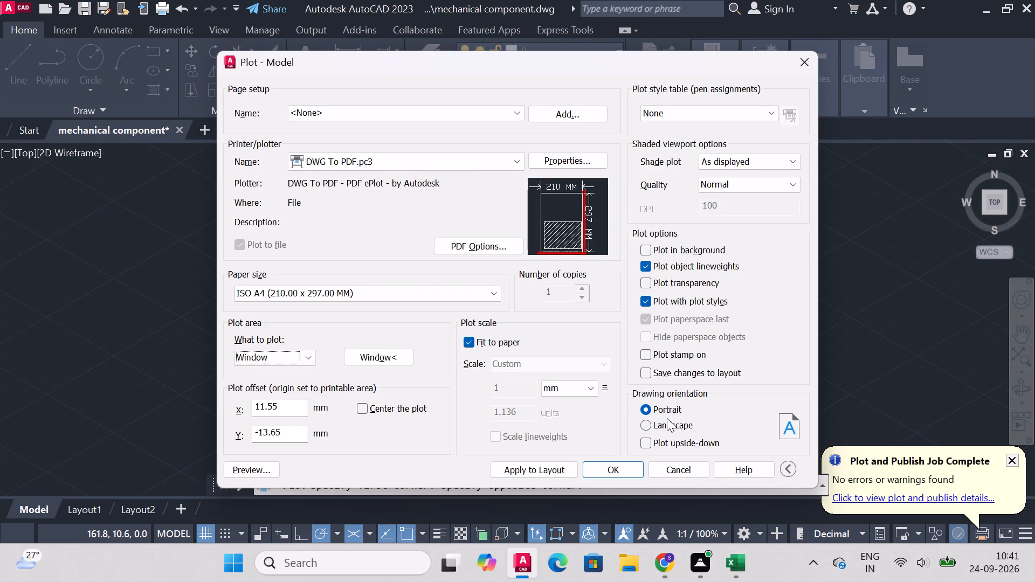
pyautogui.click(643, 422)
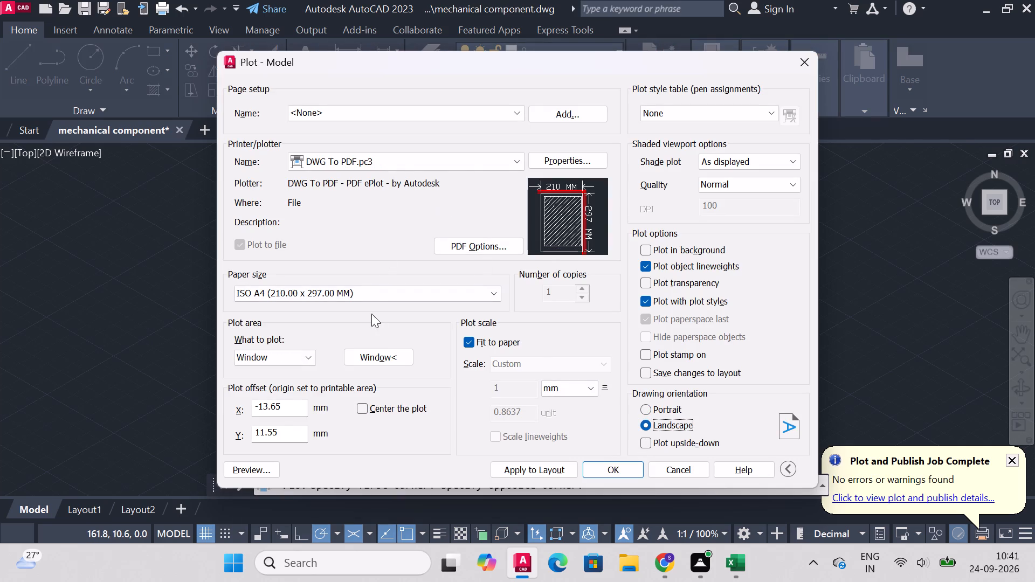
# Plot the drawing to the Desktop as mechanical component-Model.pdf, check the resulting PDF and close it.
pyautogui.click(610, 475)
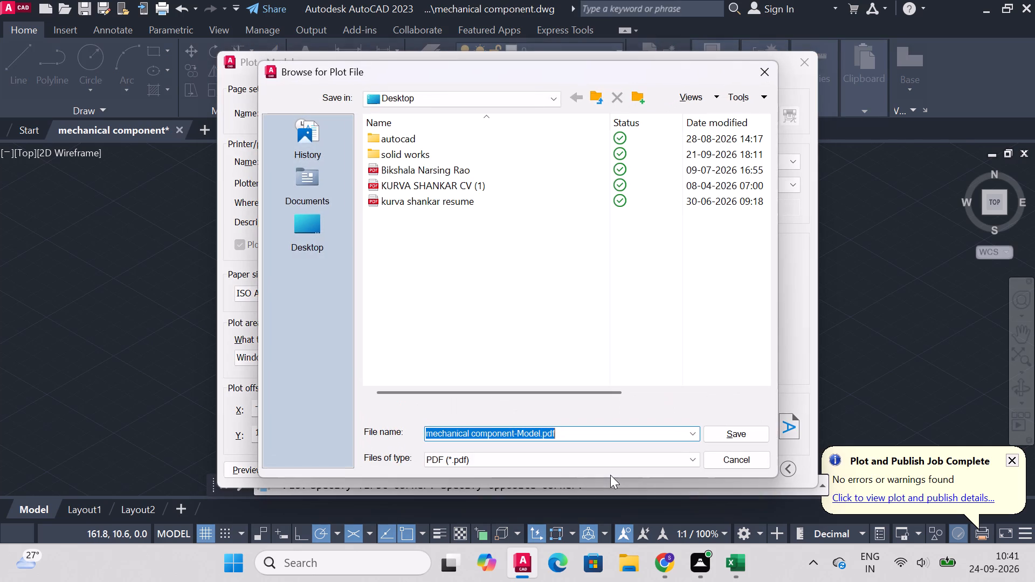
pyautogui.click(293, 232)
pyautogui.click(728, 440)
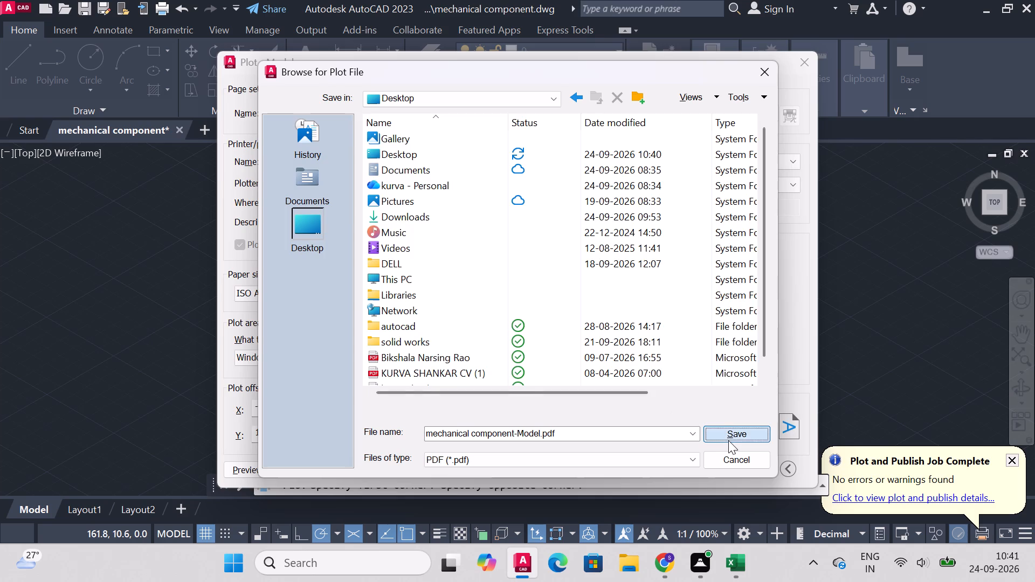
pyautogui.scroll(-1, 603, 370)
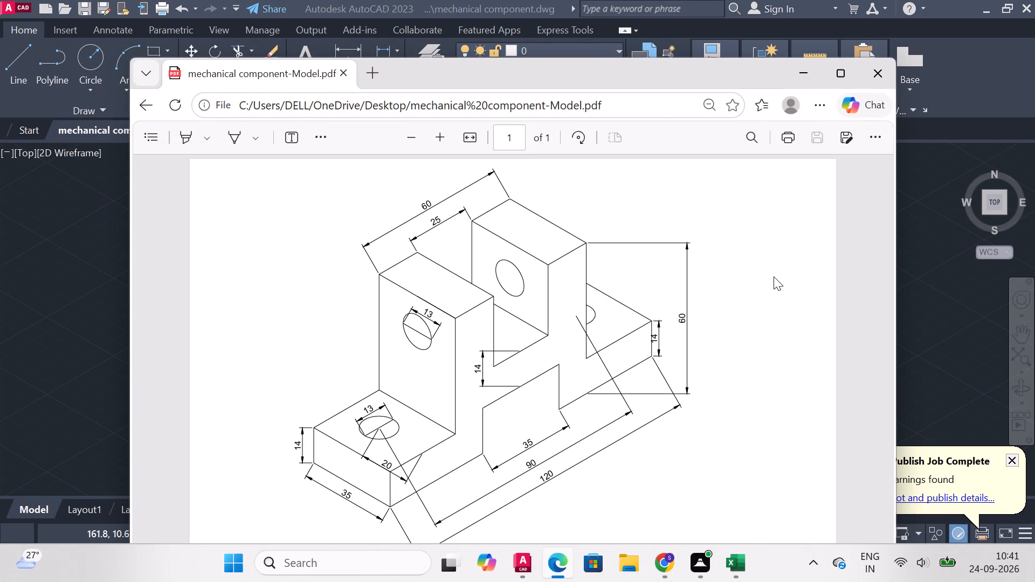
pyautogui.click(866, 79)
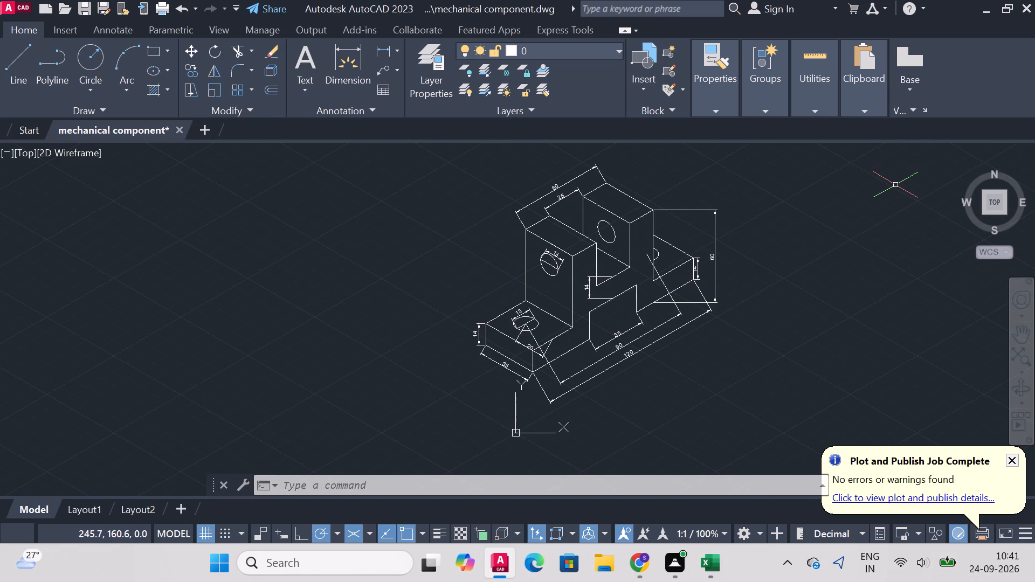
# Start a new blank drawing.
pyautogui.click(197, 132)
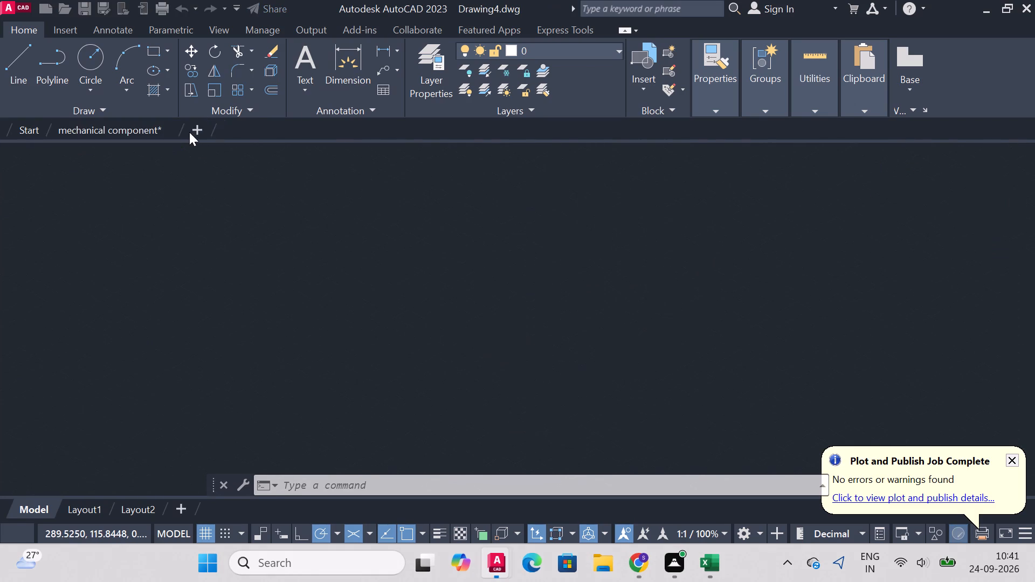
# Close the mechanical component drawing, saving its changes.
pyautogui.click(172, 130)
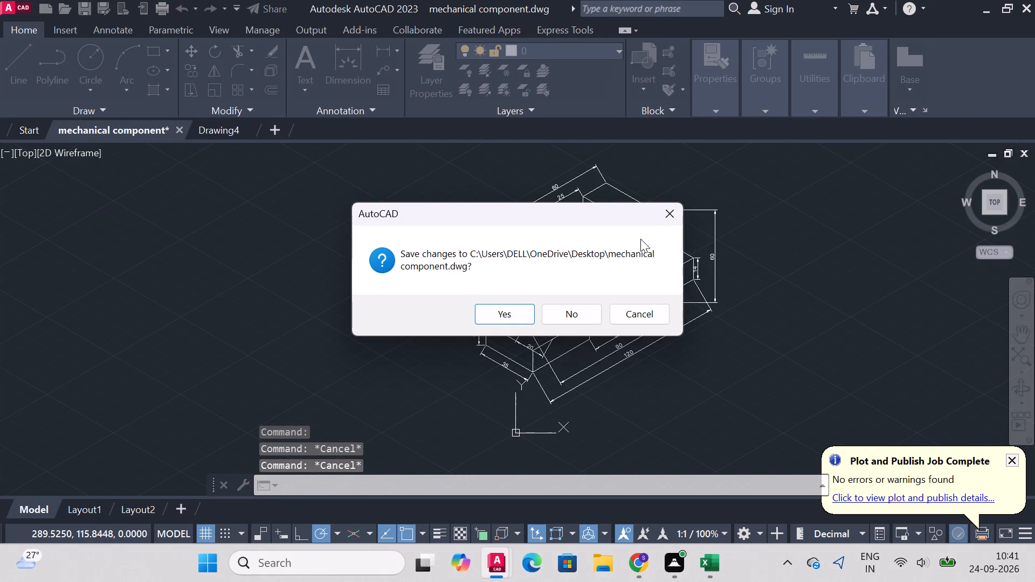
pyautogui.click(488, 317)
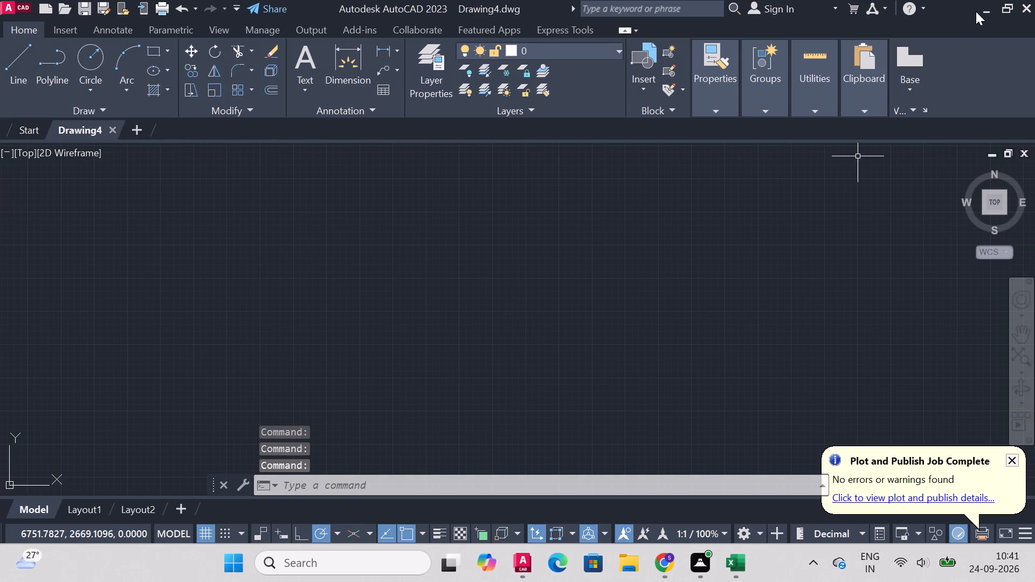